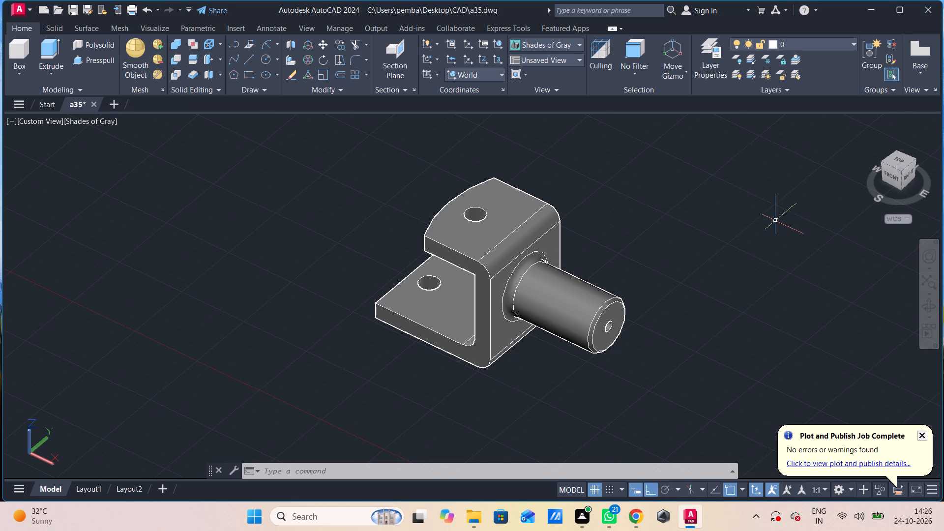
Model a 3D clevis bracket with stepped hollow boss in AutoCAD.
Start a new drawing and switch it to the Front view.
click(107, 102)
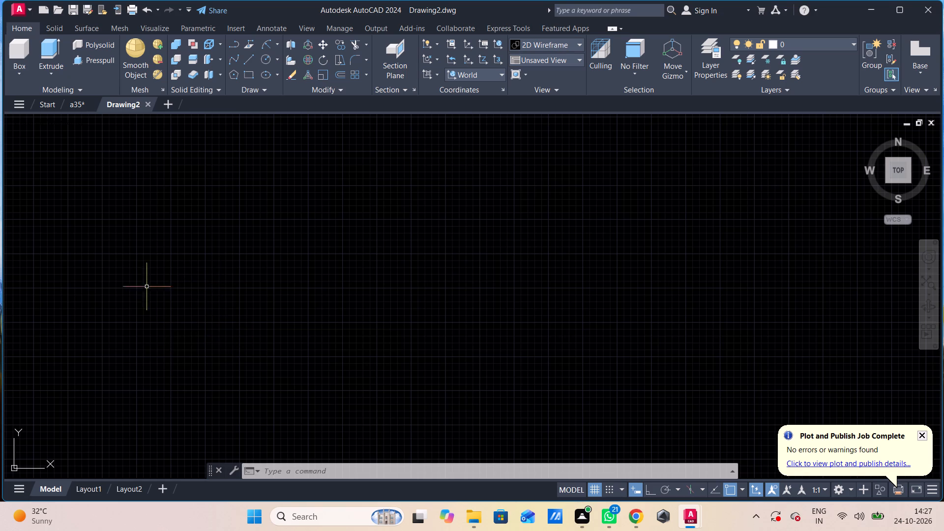
click(16, 122)
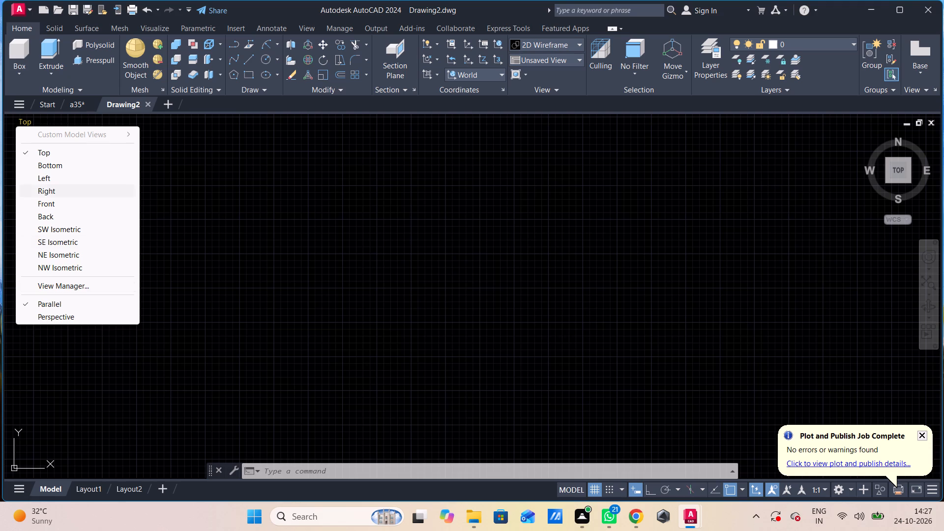
click(51, 198)
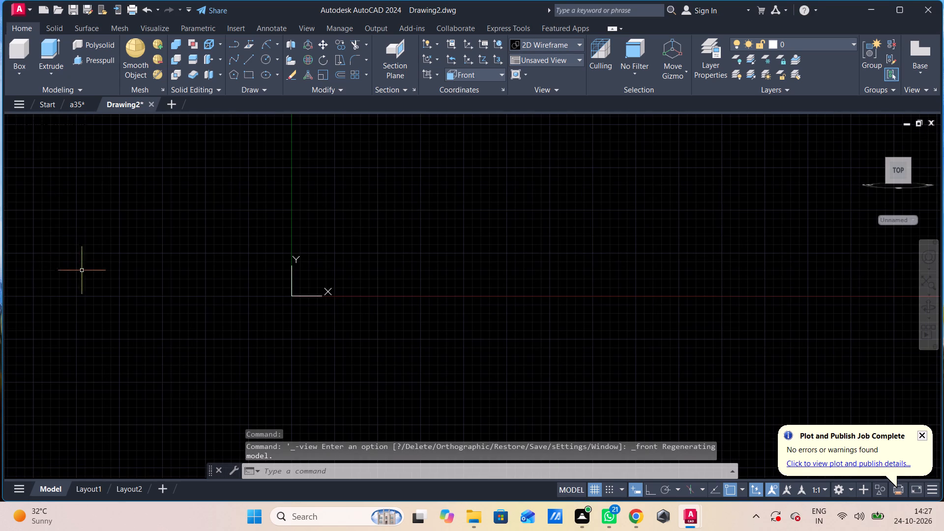
Draw a circle of radius 25 in the empty drawing area, up and to the right of the origin.
middle_drag(354, 312, 254, 351)
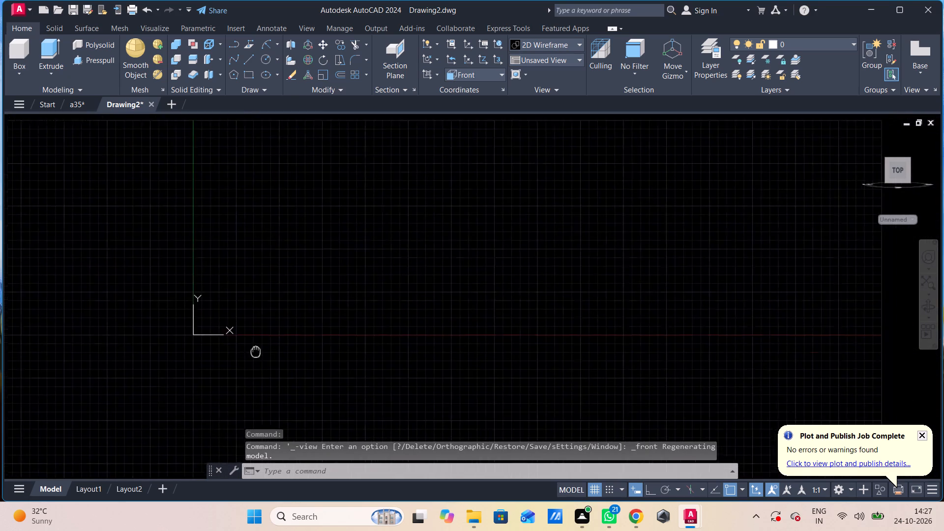
middle_drag(254, 351, 67, 489)
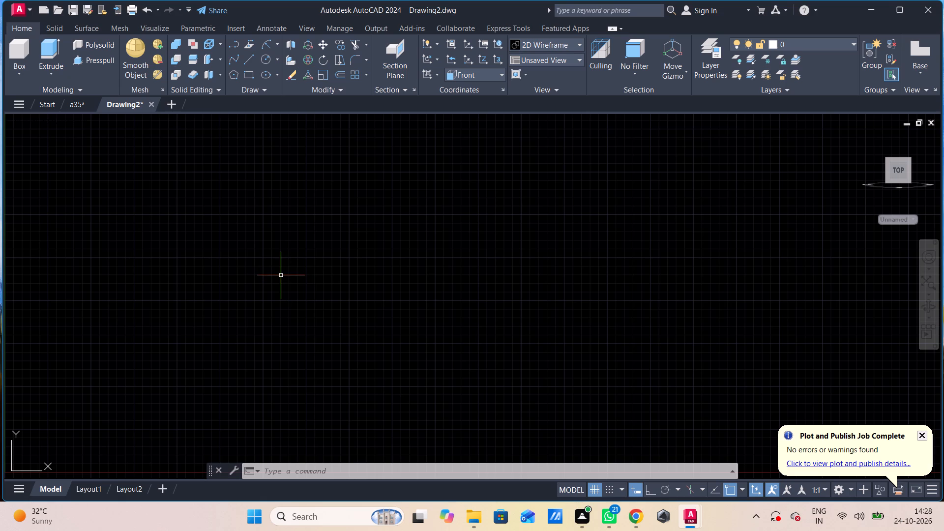
key(c)
key(space)
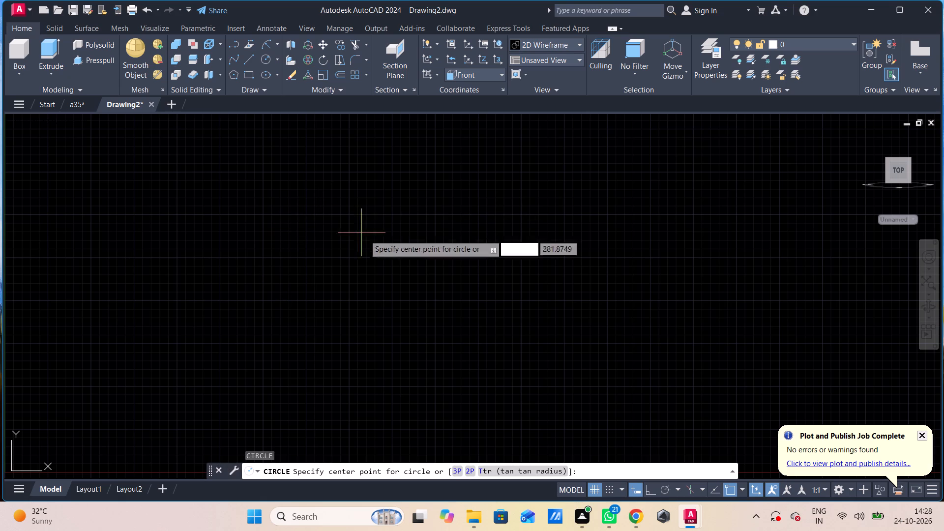
click(514, 236)
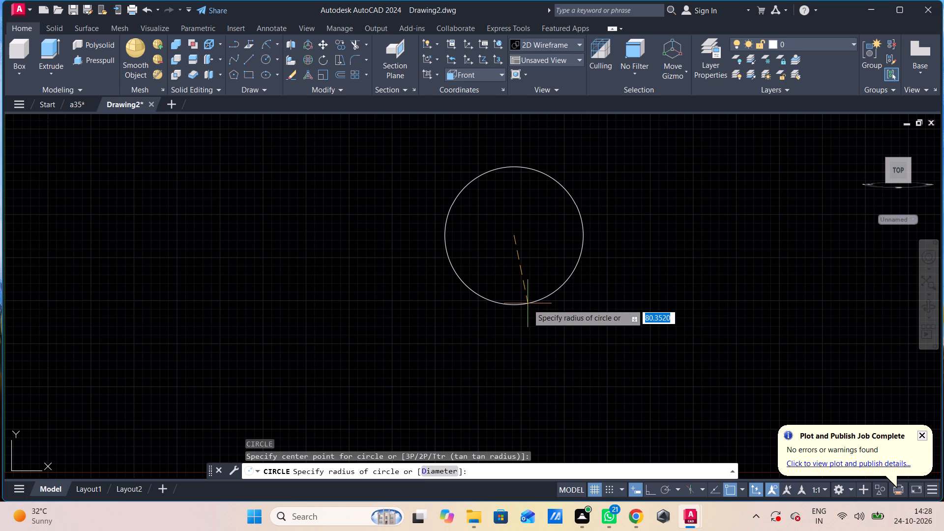
text(25)
key(Return)
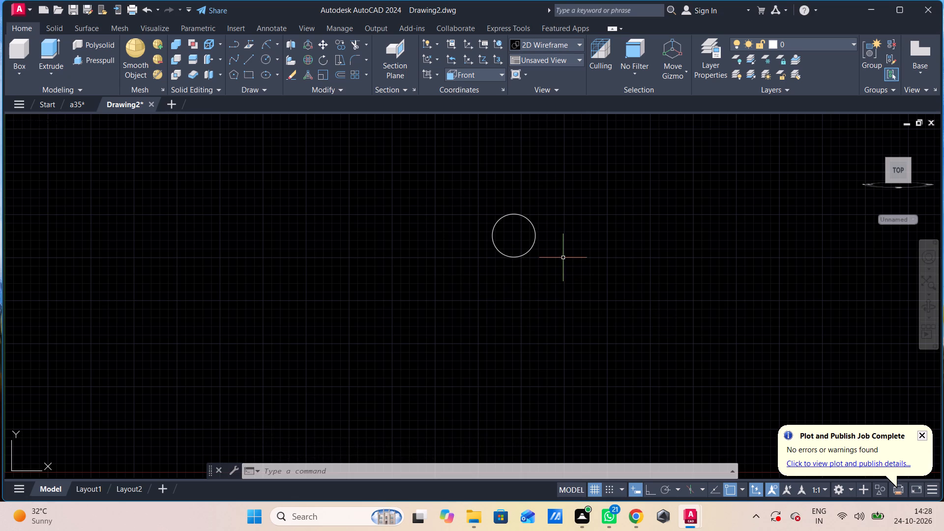
With Ortho on, draw a 65-unit horizontal line leftward from the circle's bottom quadrant and continue the line chain downward.
key(l)
key(Return)
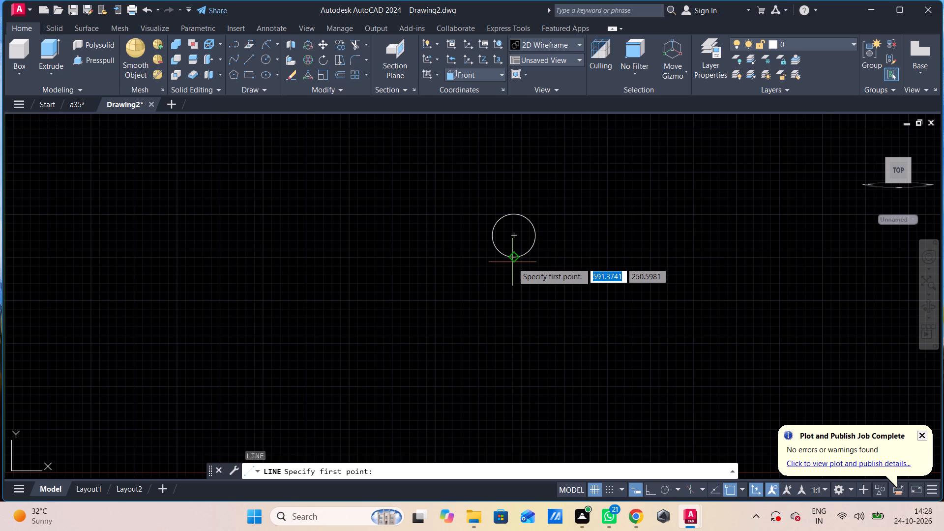
click(512, 263)
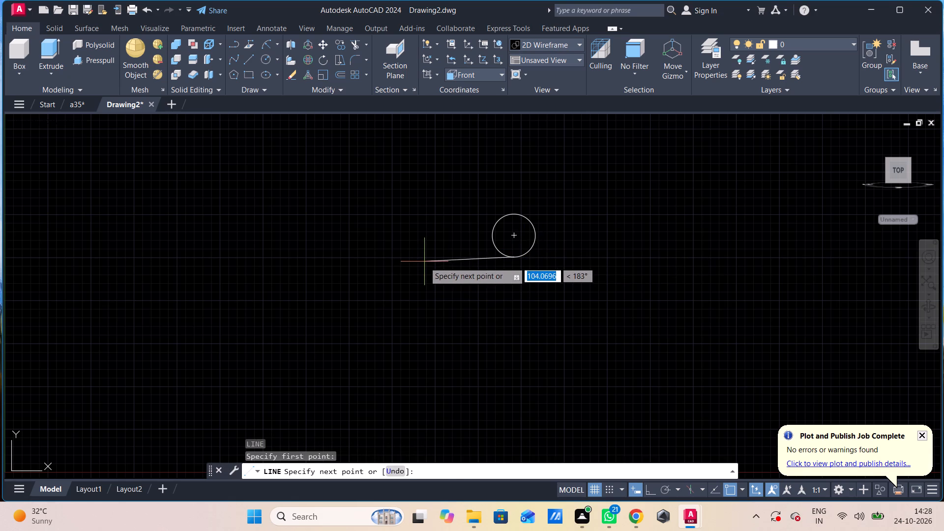
key(F8)
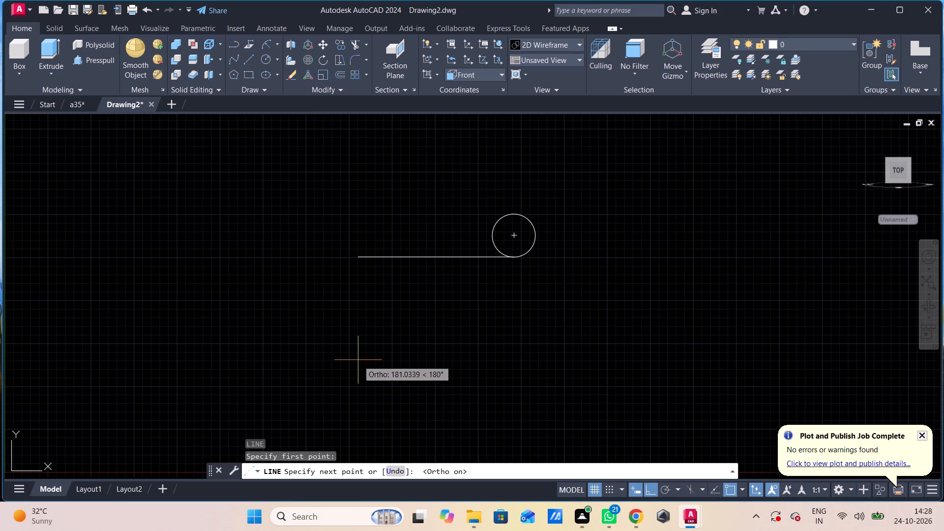
text(65)
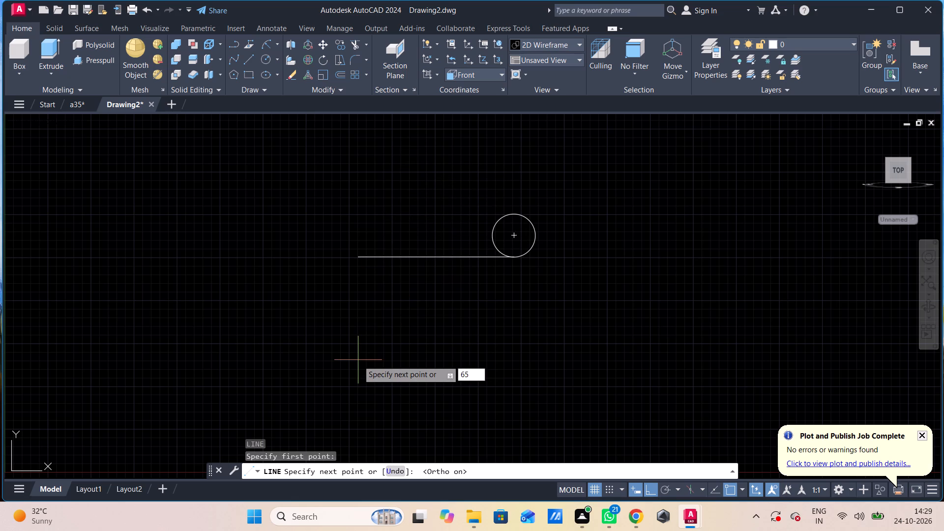
key(Return)
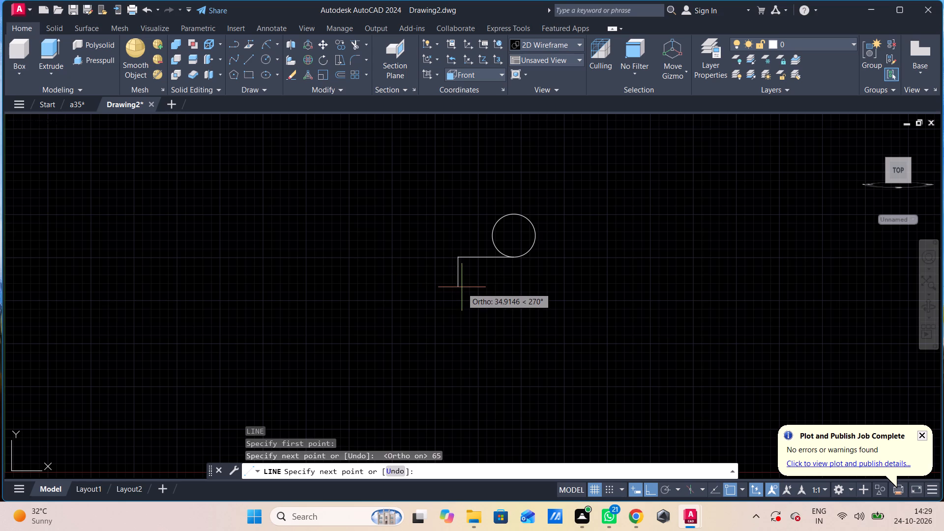
scroll(461, 273, up, 2)
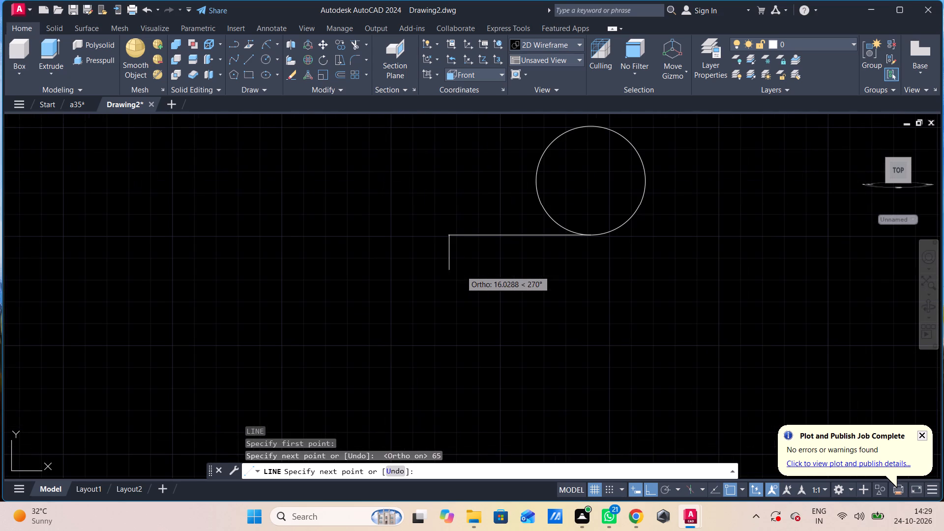
middle_drag(461, 270, 468, 262)
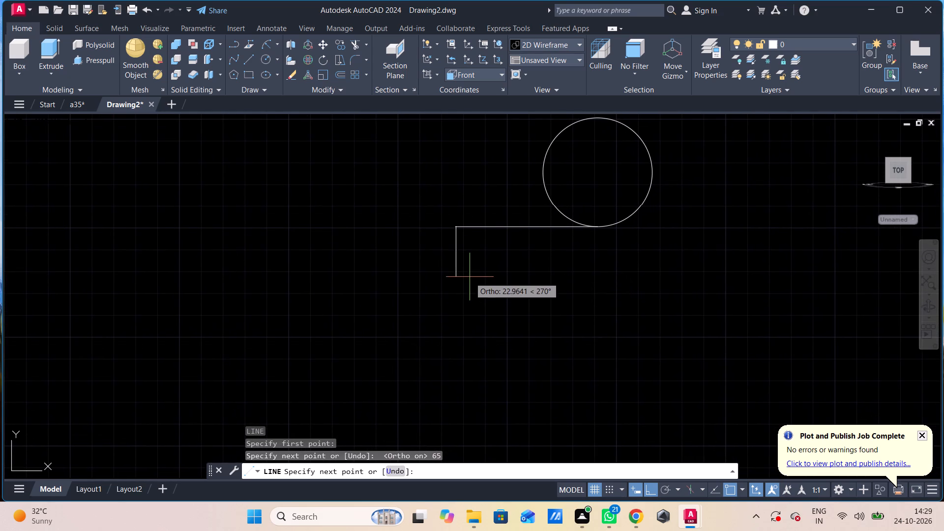
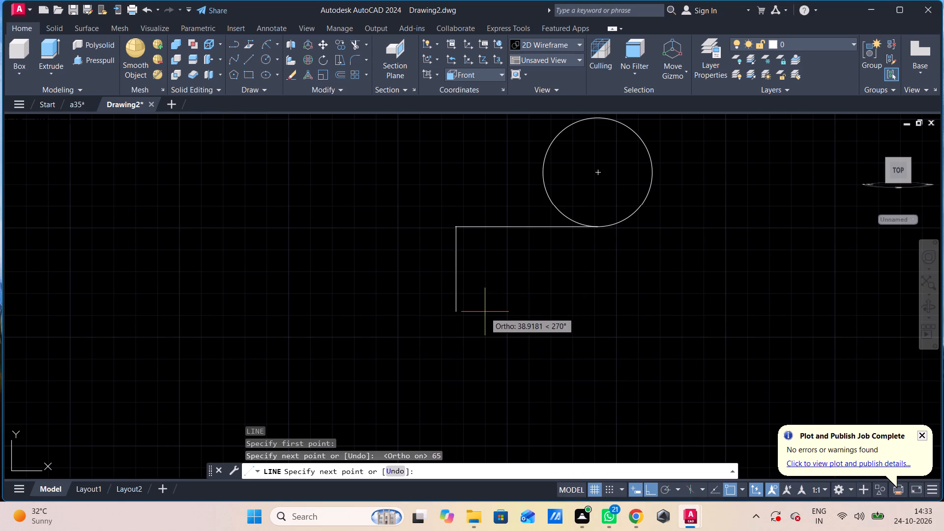
Continue the line chain with a 30-unit segment downward and a 45-unit segment leftward, and end the chain.
text(30)
key(Return)
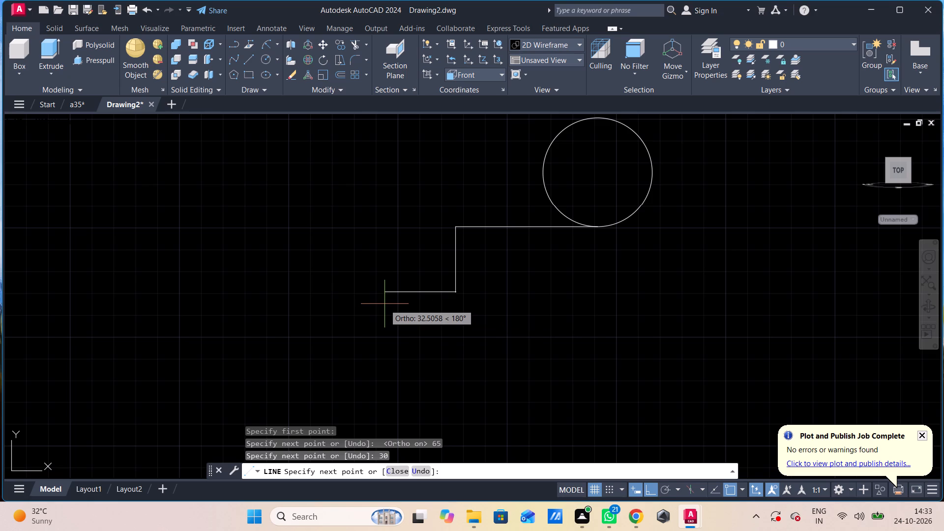
text(45)
key(Return)
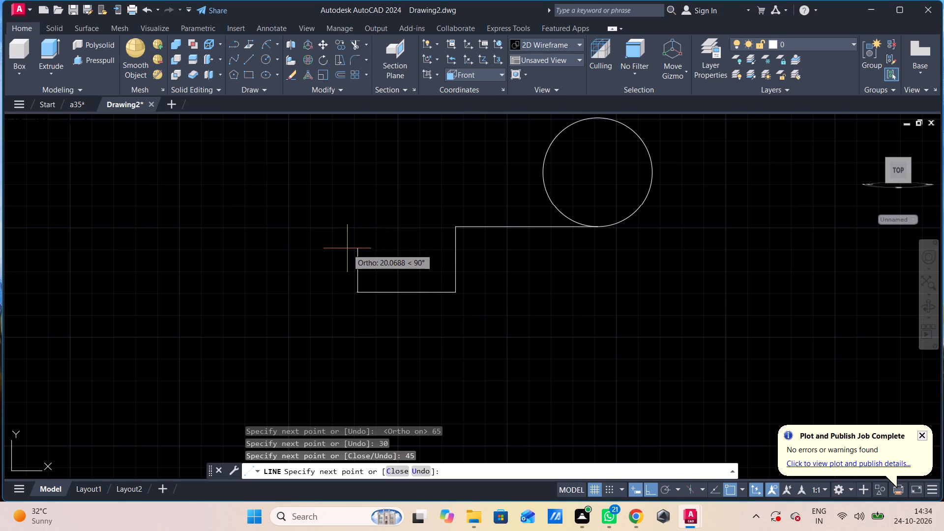
key(Escape)
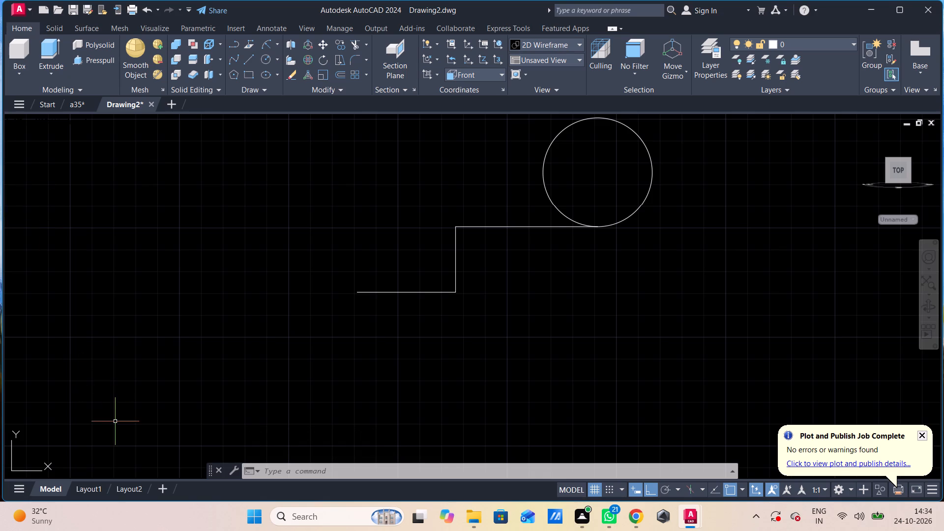
Inspect the line work from an orbited angle and in the Left view, and return to the Front view.
shift+middle_drag(116, 422, 125, 424)
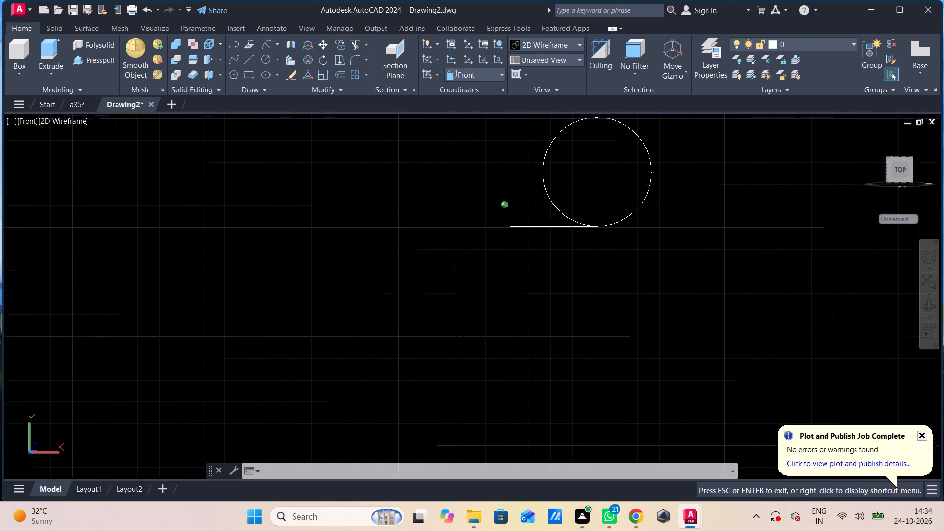
shift+middle_drag(125, 424, 125, 443)
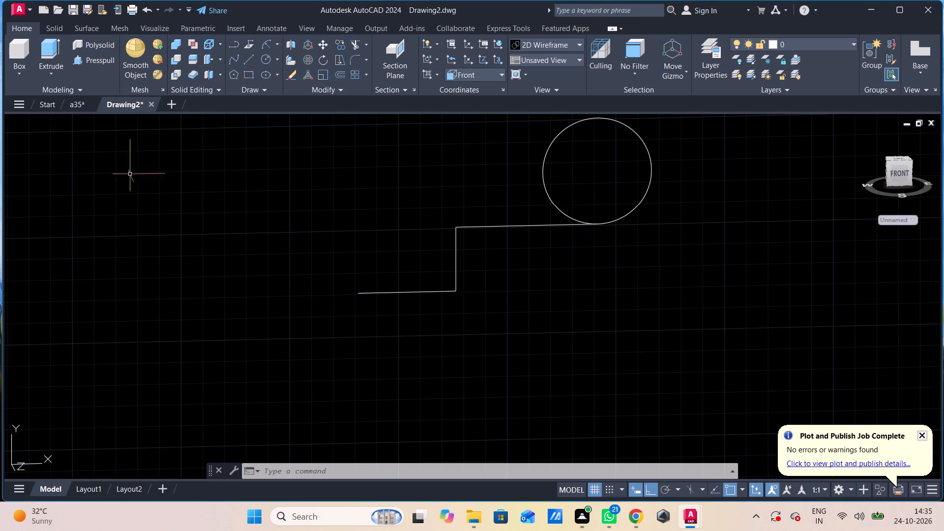
click(25, 120)
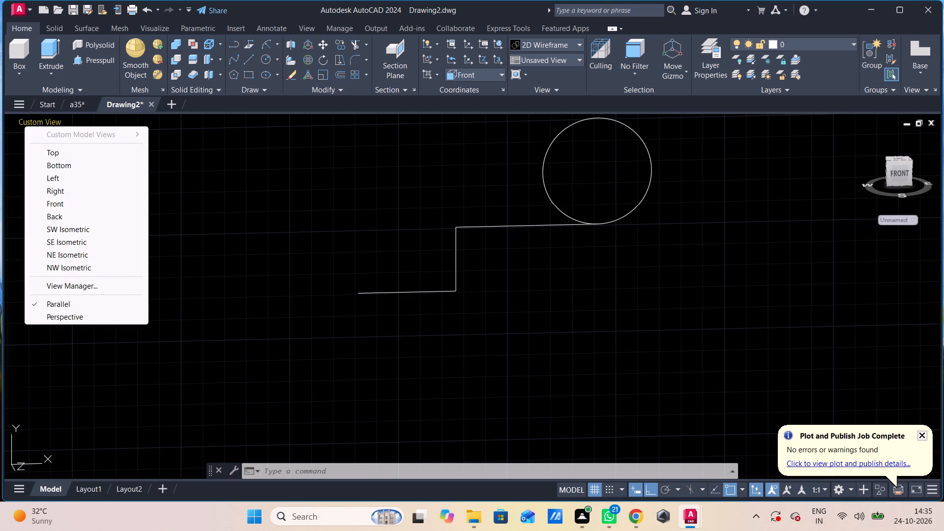
click(67, 177)
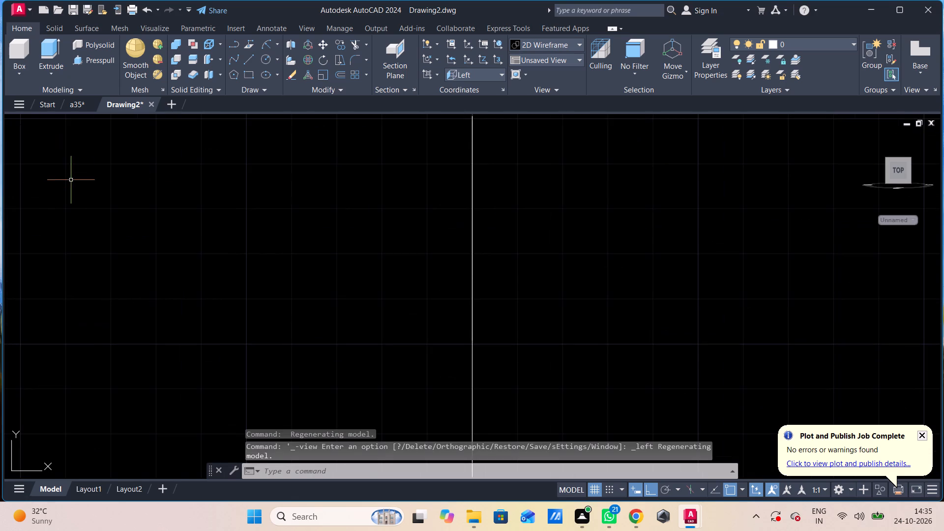
scroll(109, 179, down, 3)
scroll(195, 231, up, 2)
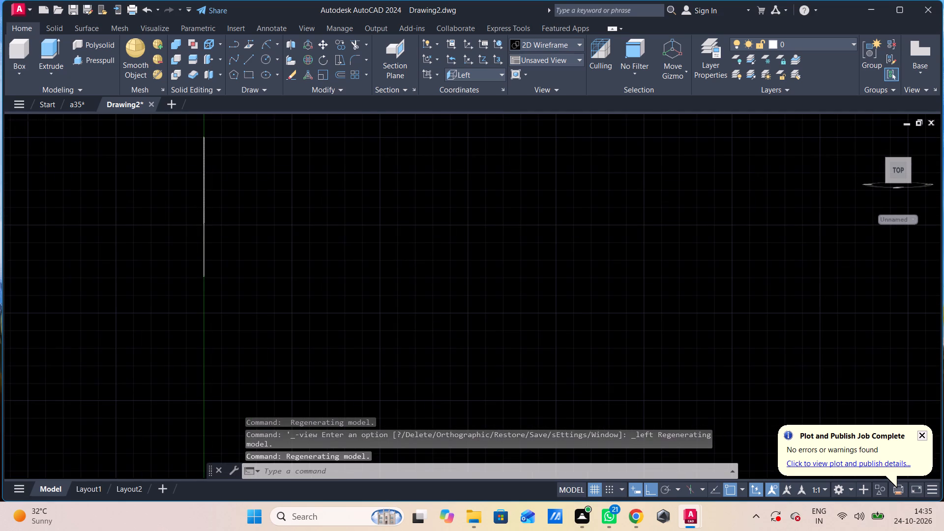
scroll(226, 237, down, 1)
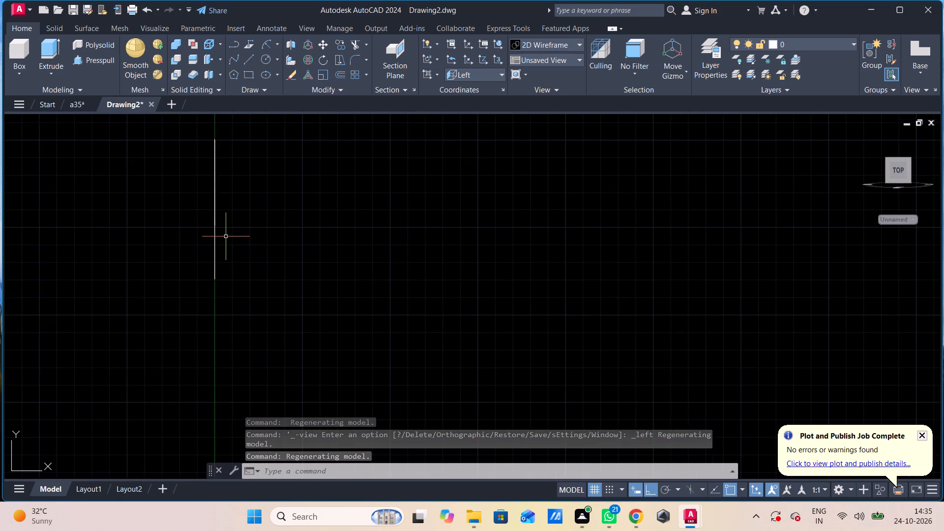
scroll(241, 240, down, 1)
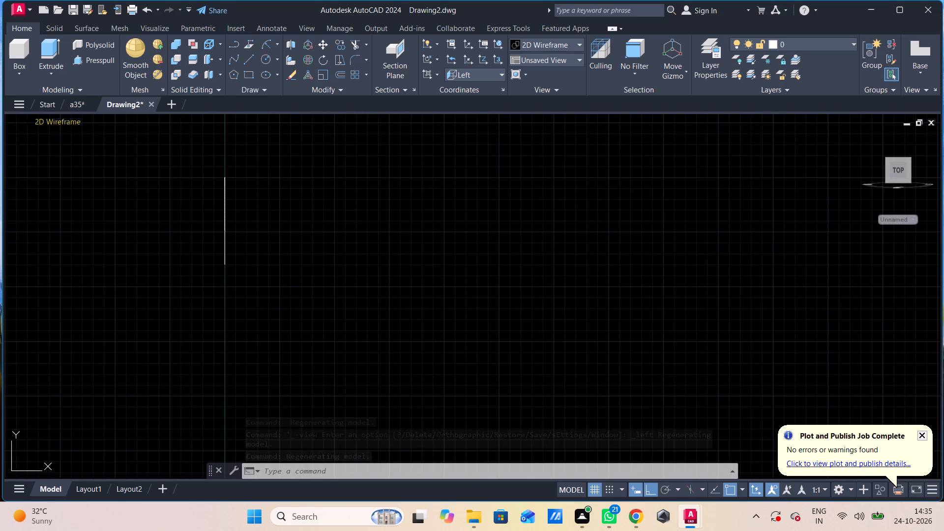
click(22, 119)
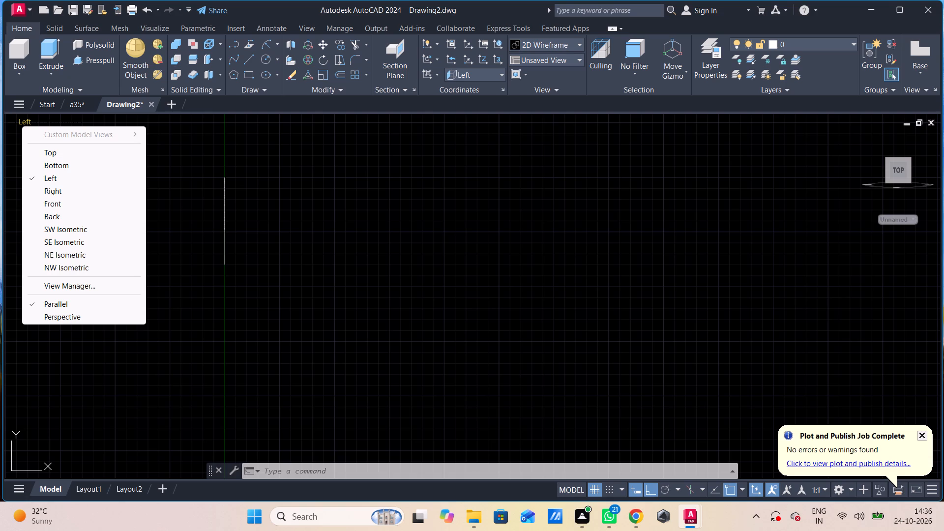
click(61, 208)
From the chain's inner lower corner, draw a 40-unit line downward and a 45-unit line leftward.
scroll(363, 227, down, 1)
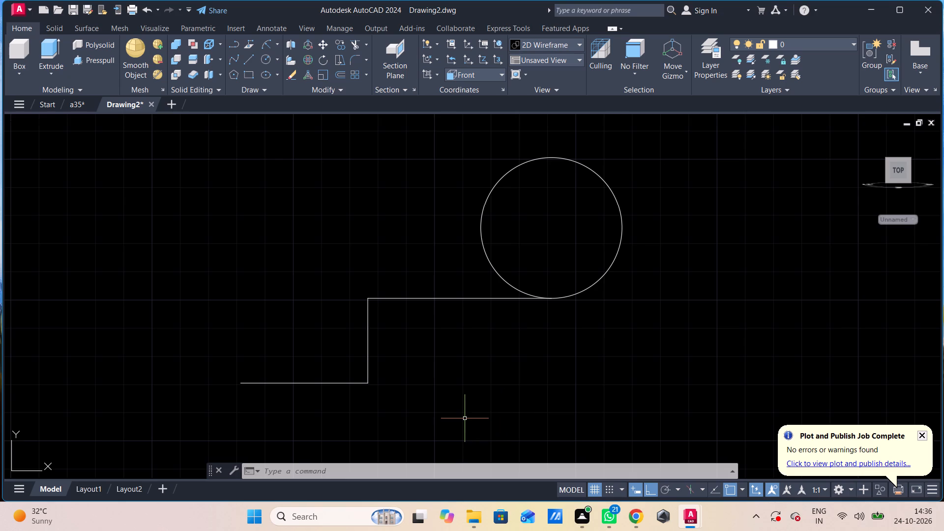
middle_drag(444, 303, 446, 200)
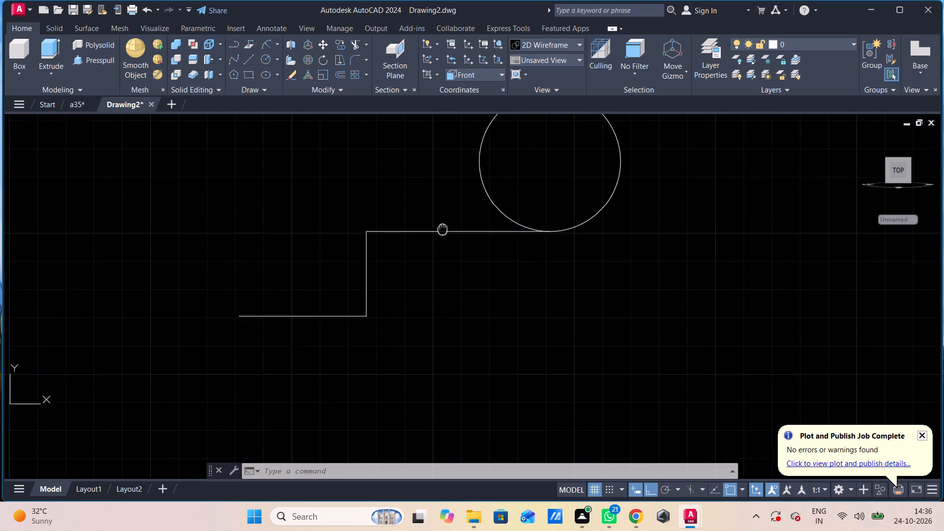
middle_drag(446, 200, 458, 141)
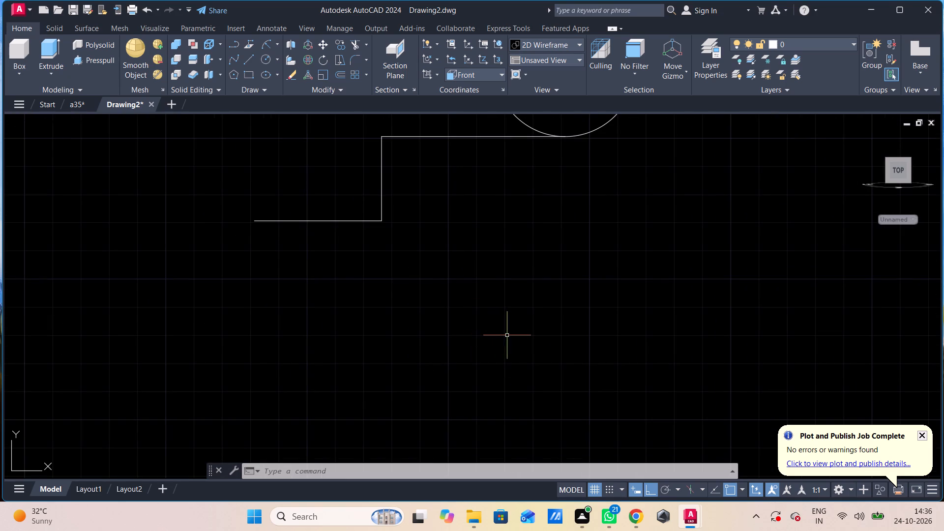
key(l)
key(Return)
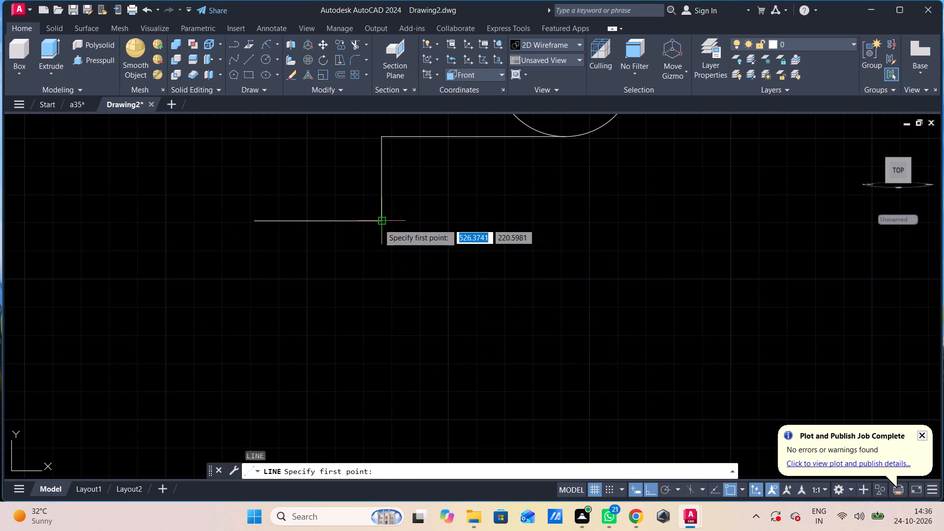
click(379, 224)
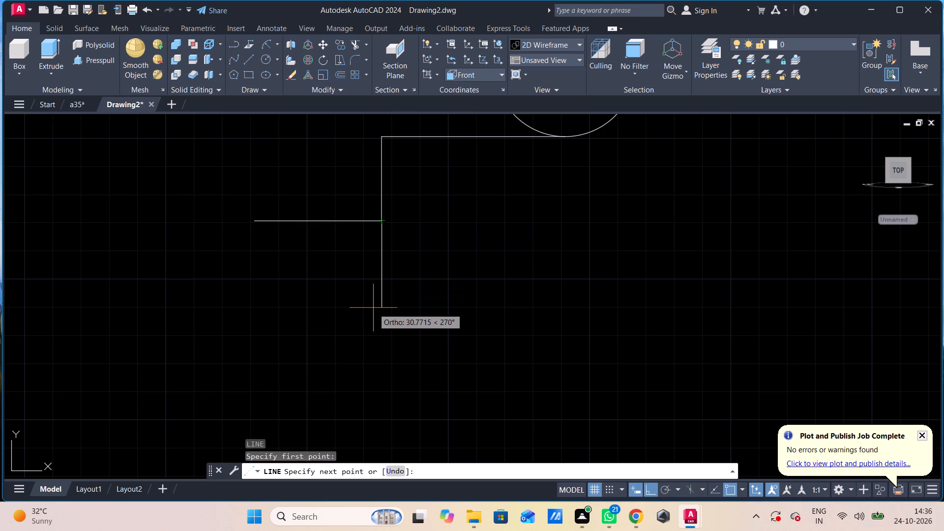
text(40)
key(Return)
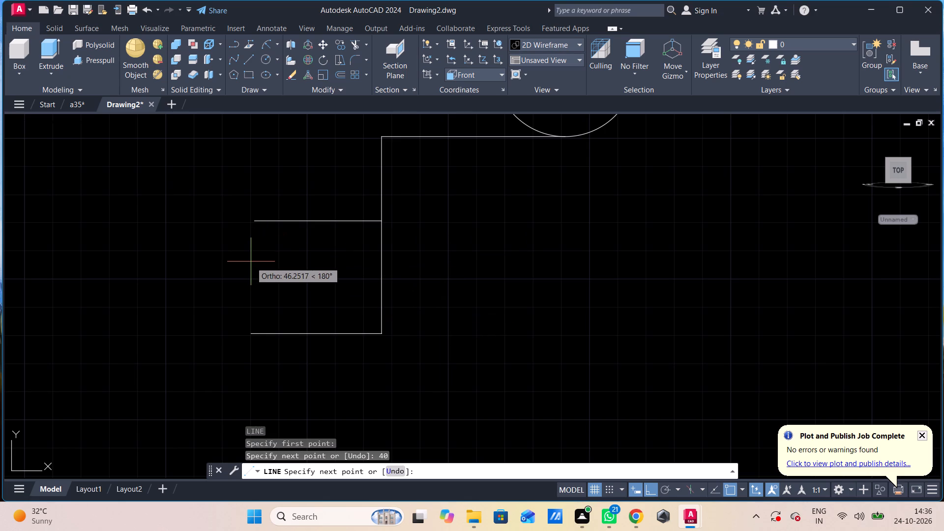
text(45)
key(Return)
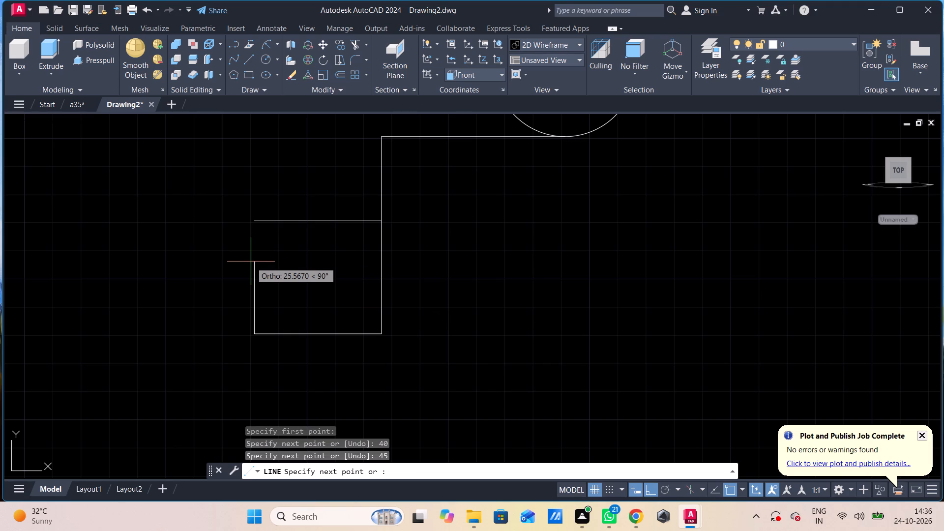
key(Escape)
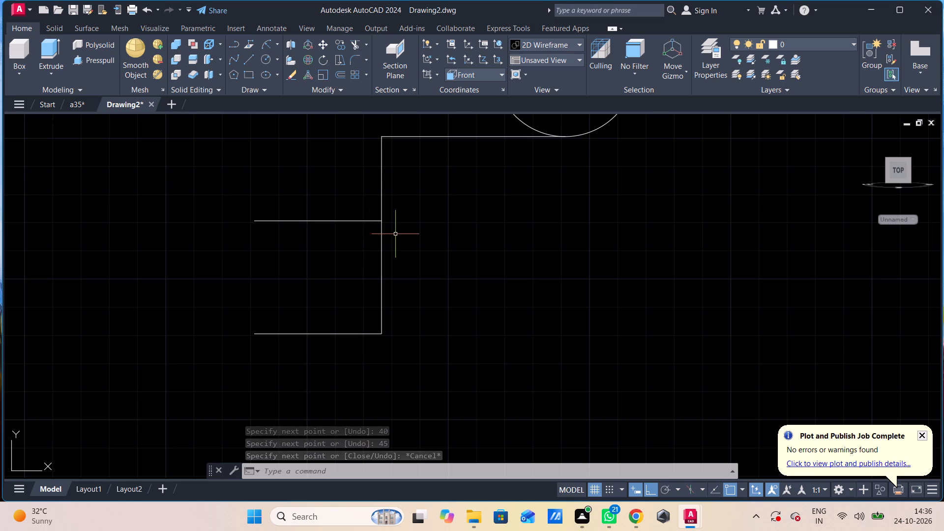
From the circle's bottom quadrant, draw a 40-unit line downward and a horizontal line leftward to the vertical line.
key(l)
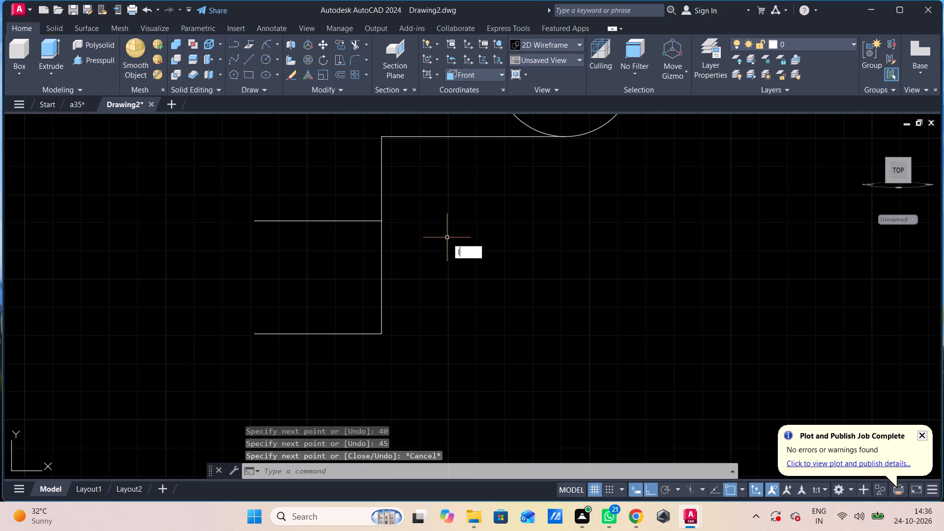
key(Return)
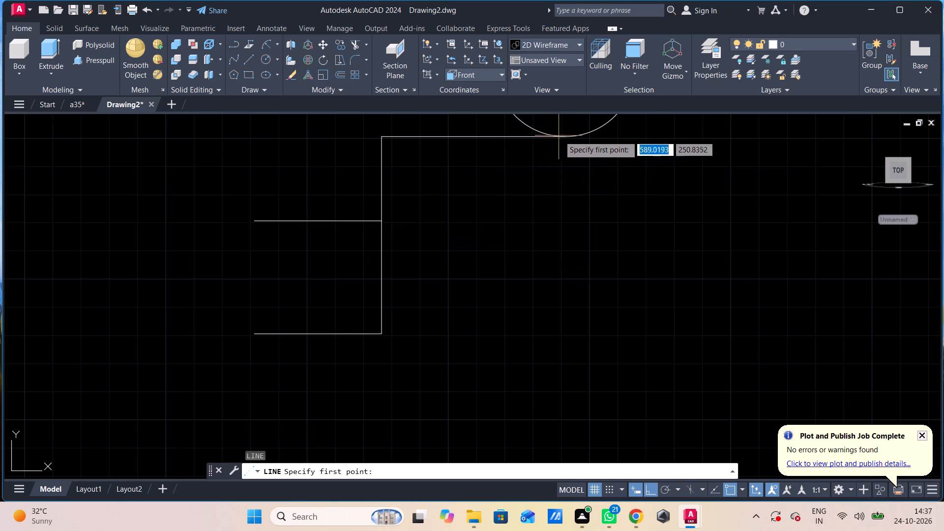
click(563, 141)
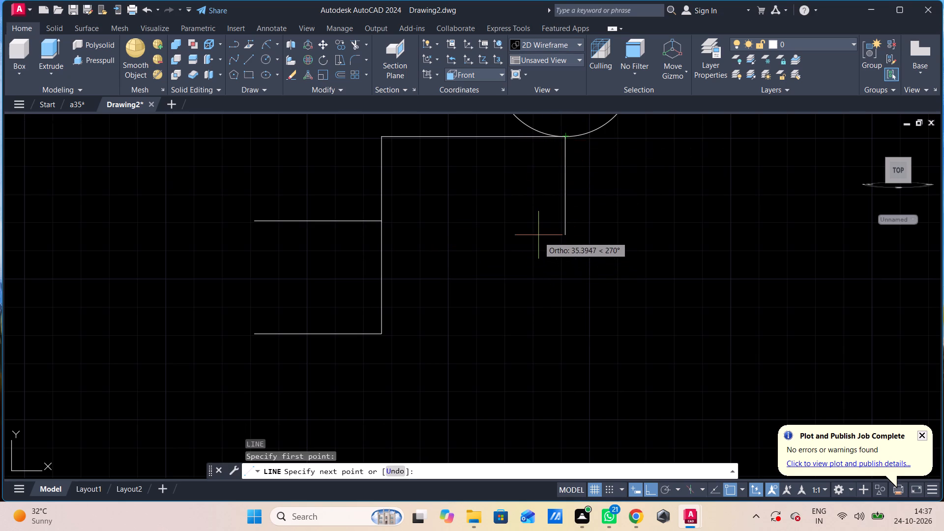
text(40)
key(Return)
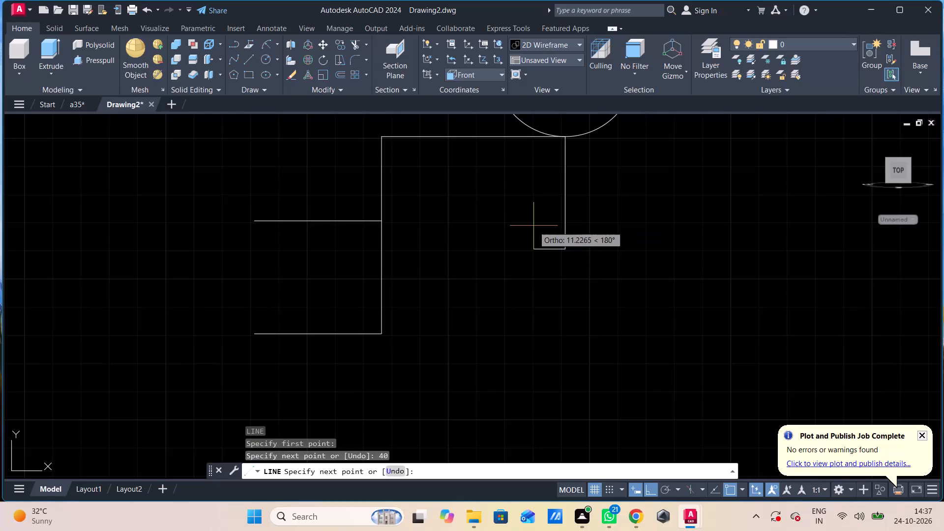
click(383, 244)
key(Escape)
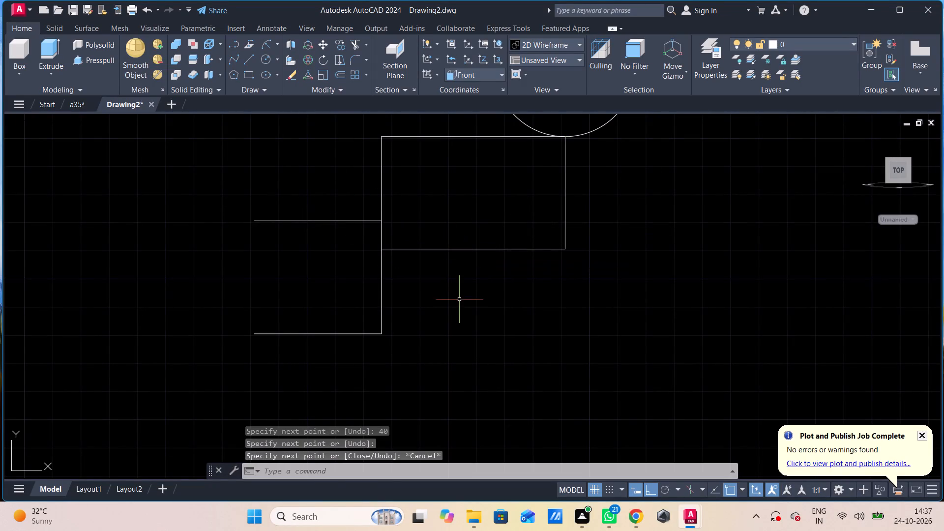
Close the lower block's open left side with a start-end-radius arc of radius 70, bulging outward.
shift+middle_drag(467, 323, 545, 313)
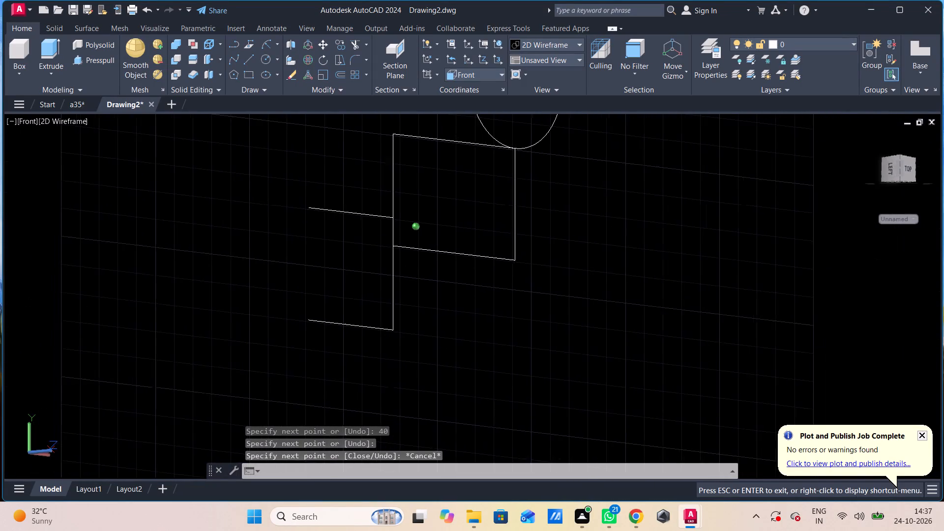
shift+middle_drag(545, 313, 521, 324)
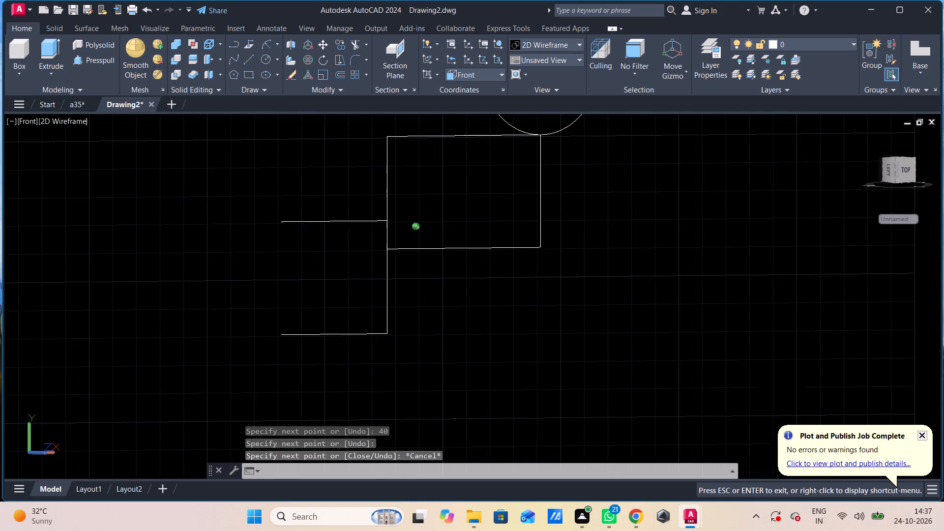
shift+middle_drag(521, 324, 458, 335)
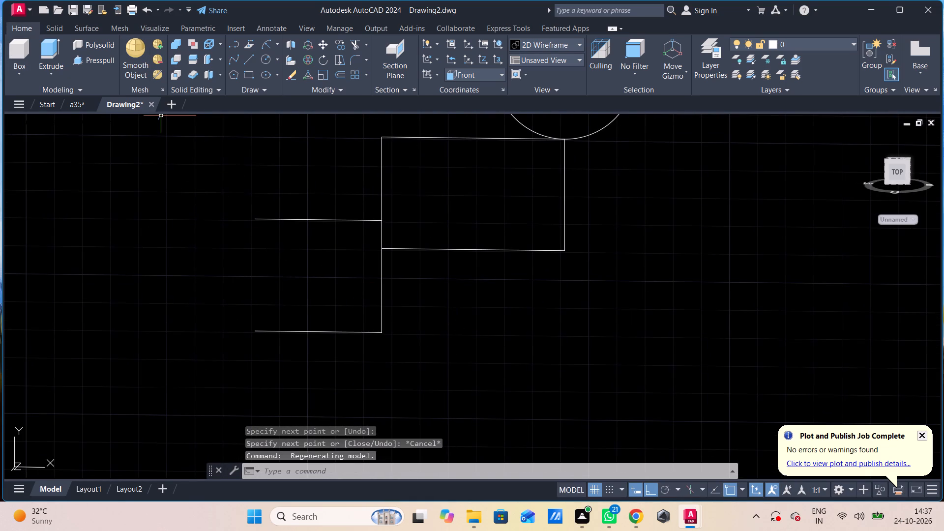
click(270, 46)
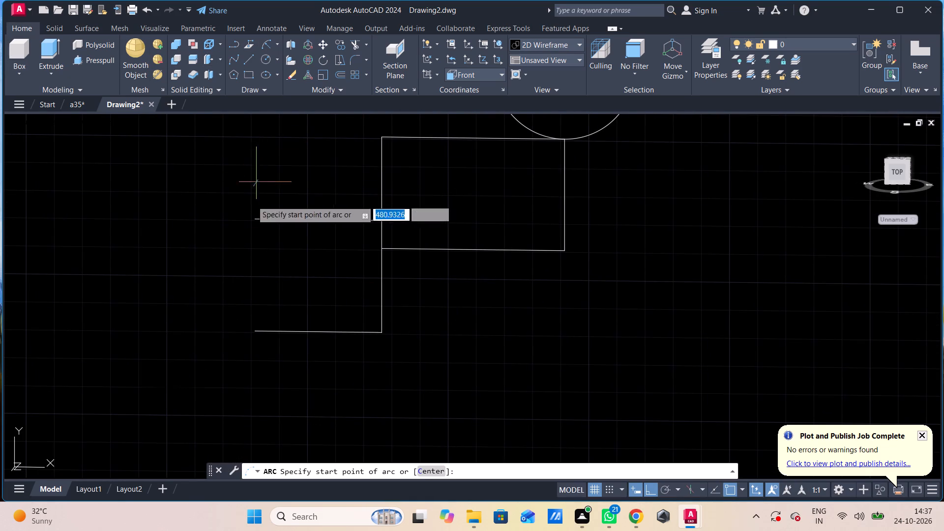
click(254, 220)
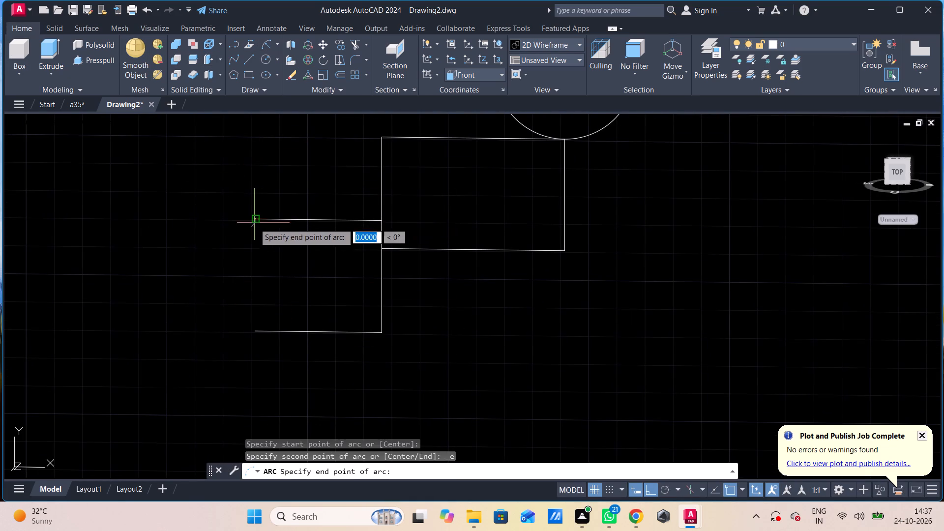
click(255, 331)
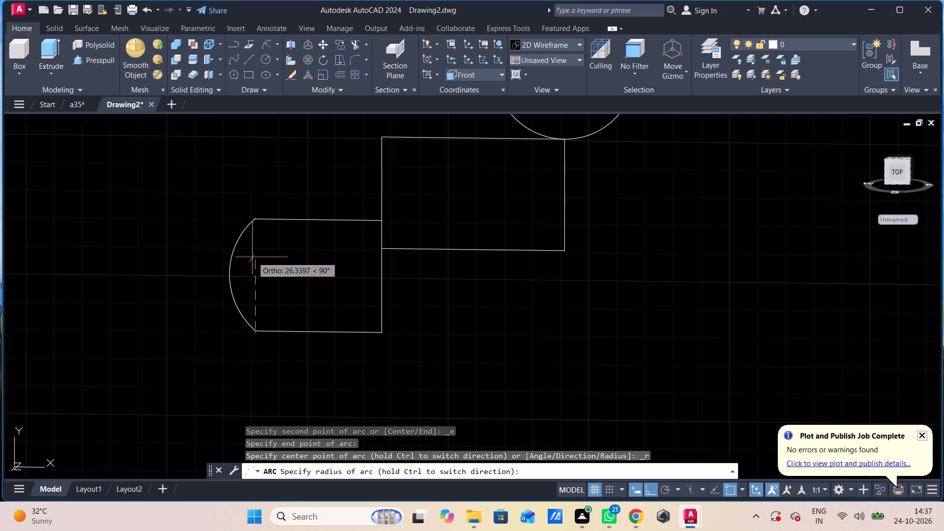
text(70)
key(Return)
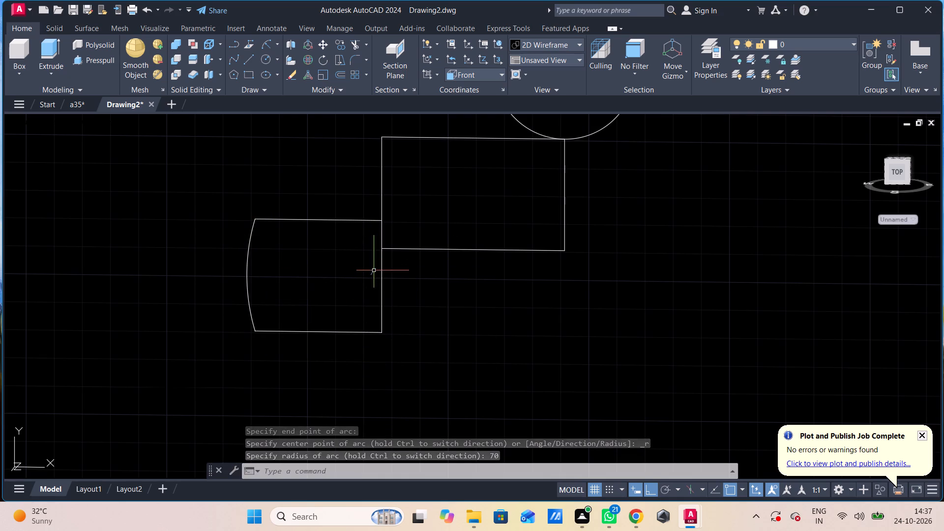
Trim the short vertical segment separating the upper and lower blocks to join them into one outline.
key(t)
text(r)
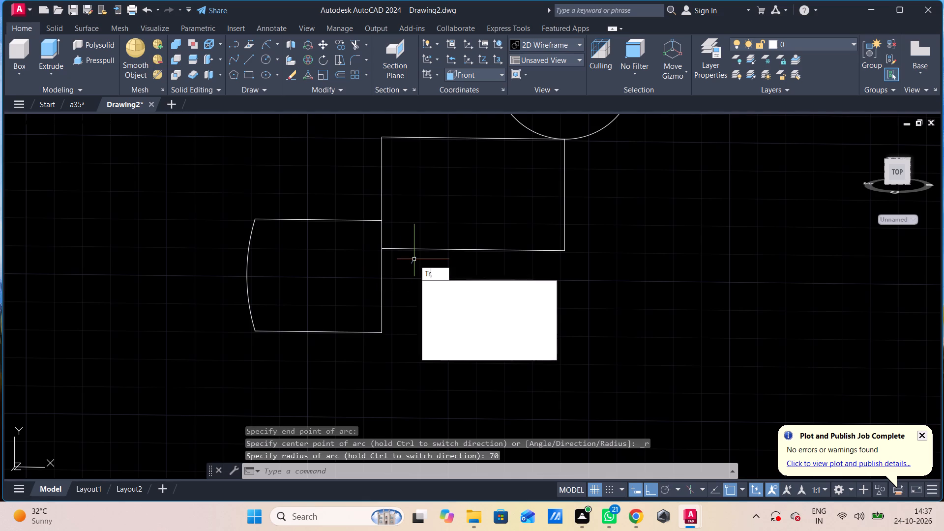
key(space)
click(381, 229)
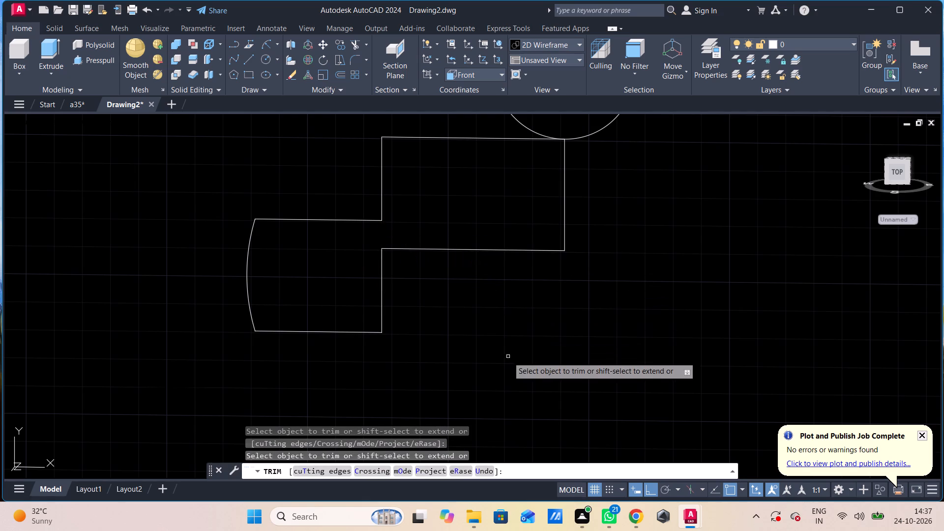
key(Escape)
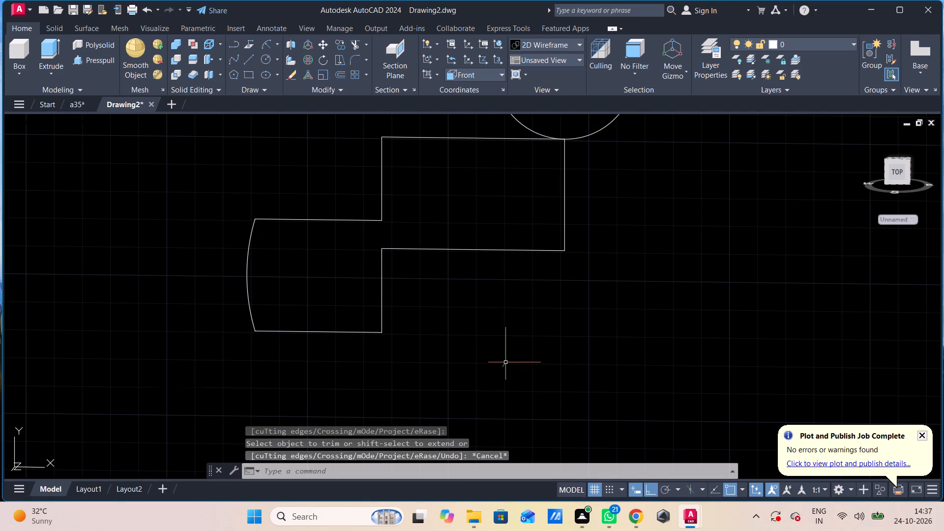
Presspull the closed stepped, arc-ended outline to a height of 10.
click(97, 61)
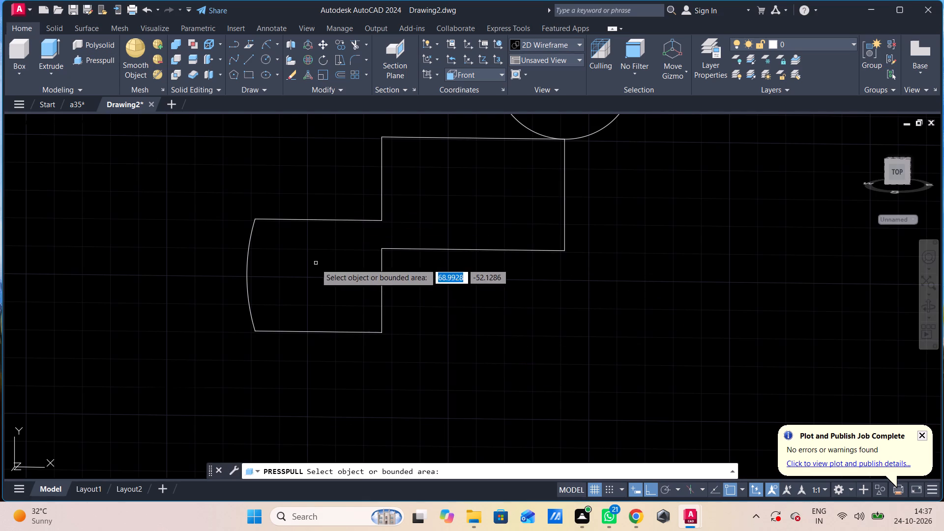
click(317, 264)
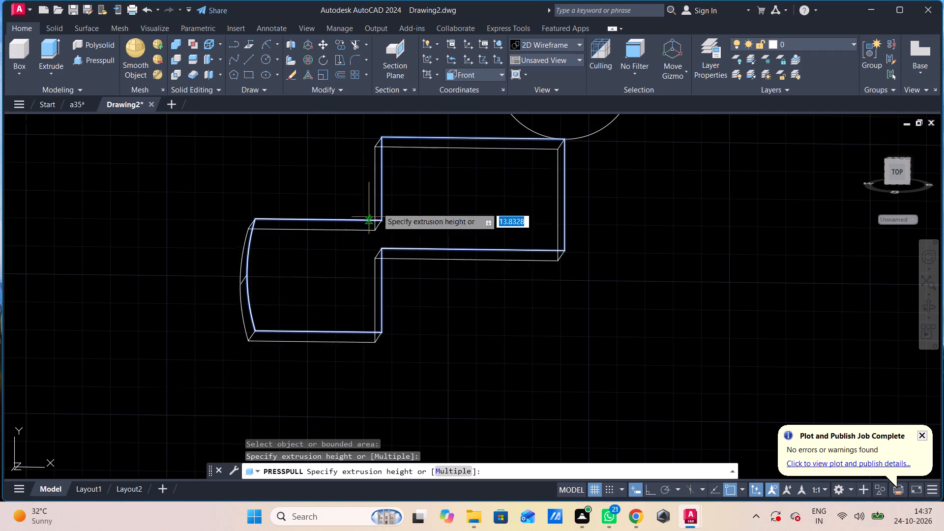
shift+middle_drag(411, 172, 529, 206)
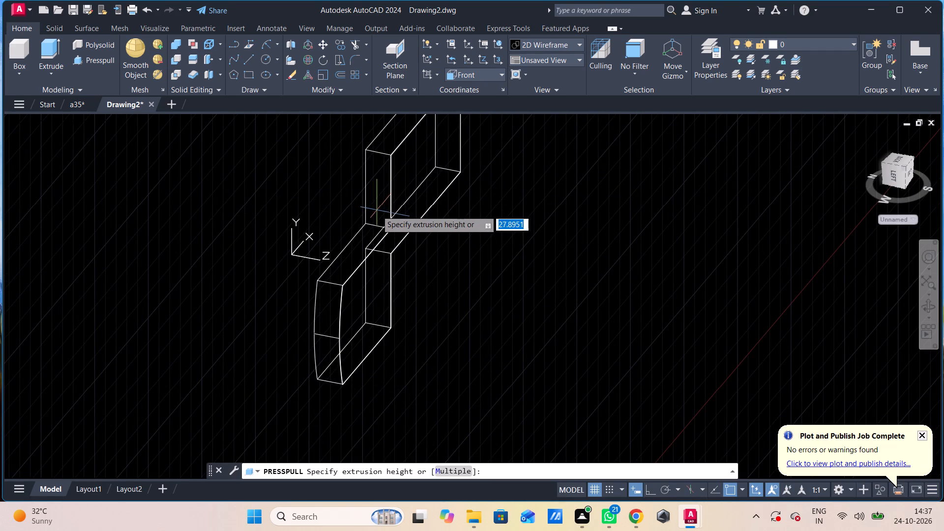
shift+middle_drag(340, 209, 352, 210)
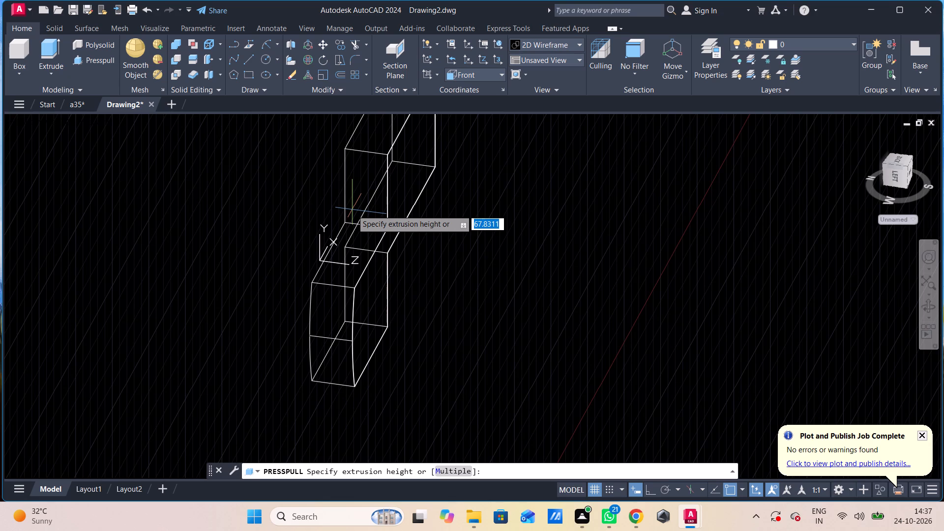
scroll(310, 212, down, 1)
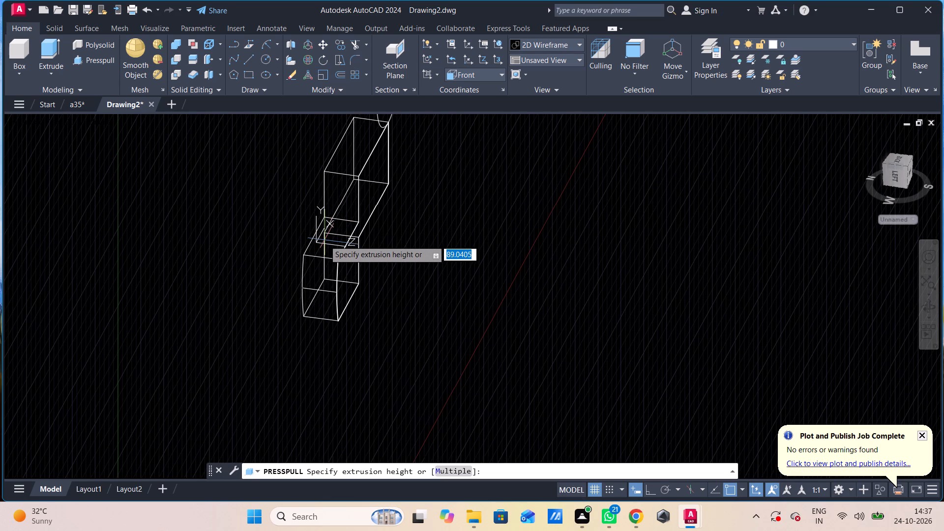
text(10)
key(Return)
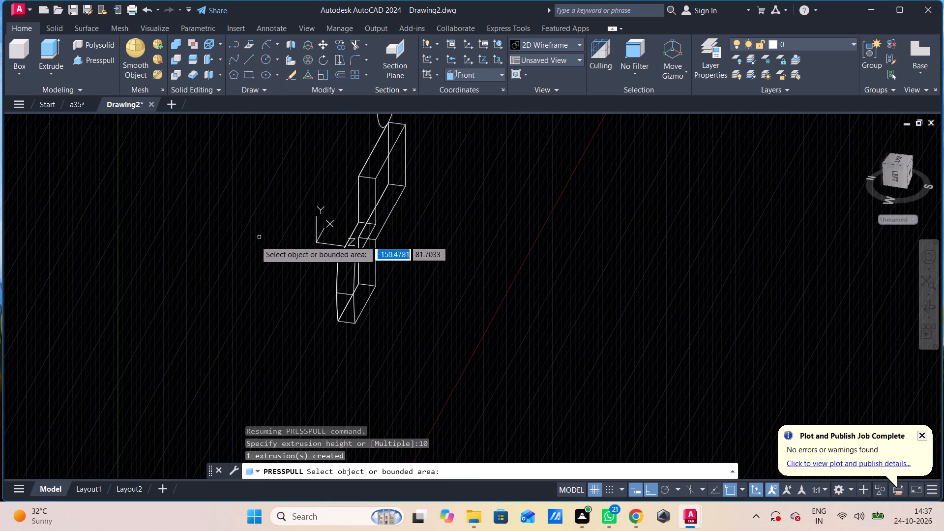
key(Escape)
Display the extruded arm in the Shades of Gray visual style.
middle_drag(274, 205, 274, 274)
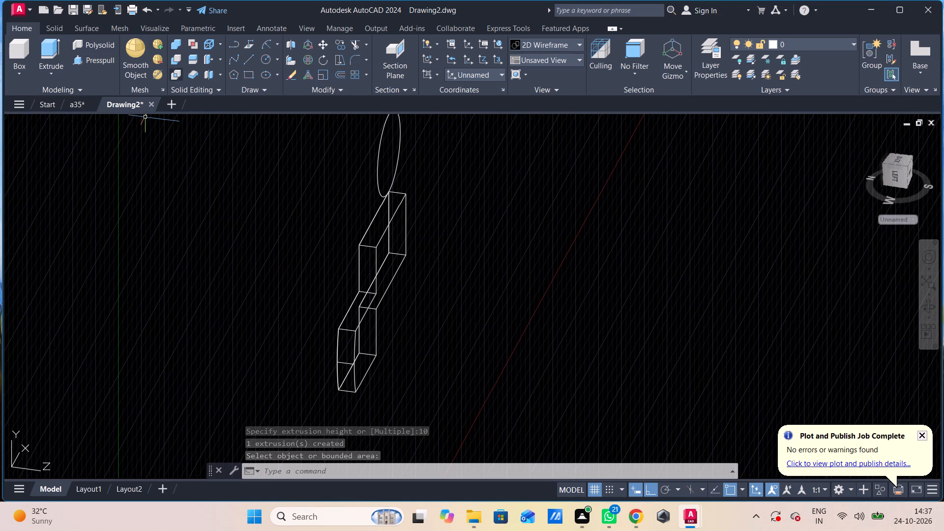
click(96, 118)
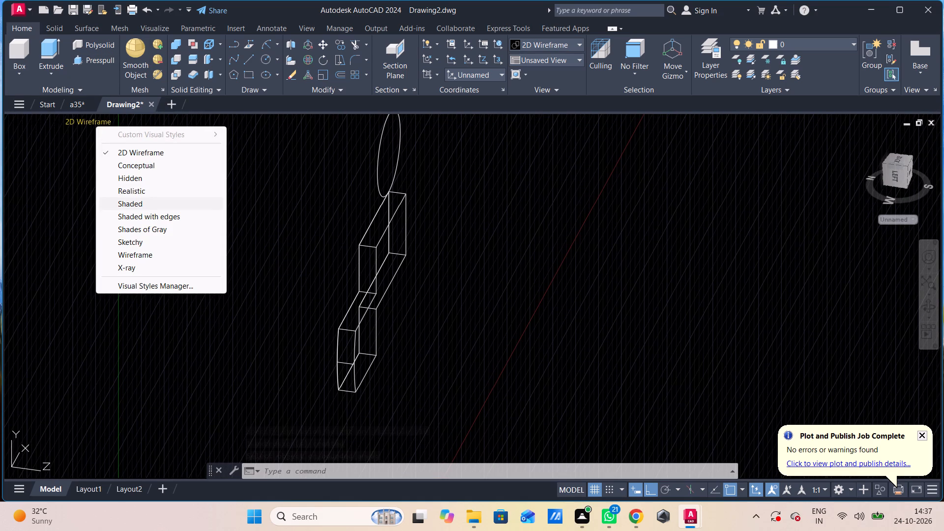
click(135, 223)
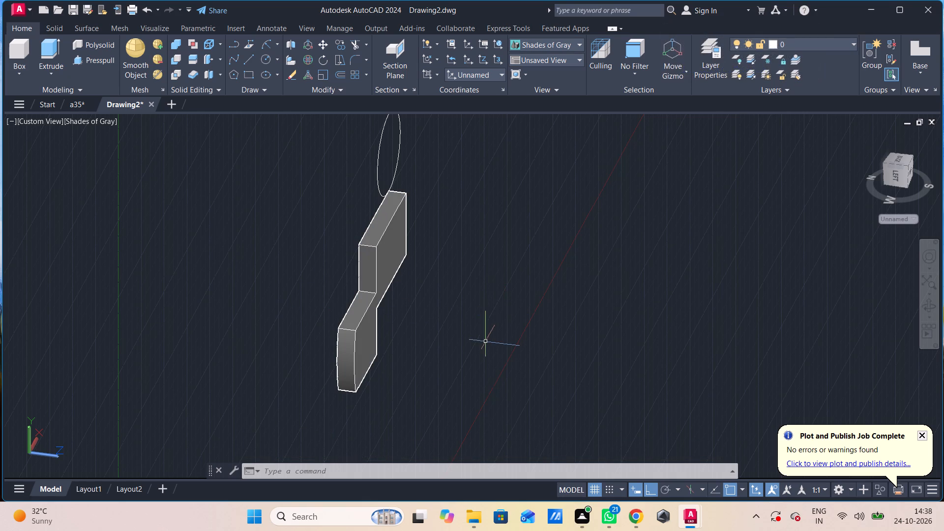
Undo the shading, extrusion, trim, arc and added block lines, keeping only the circle and its original stepped three-line chain.
key(ctrl+z)
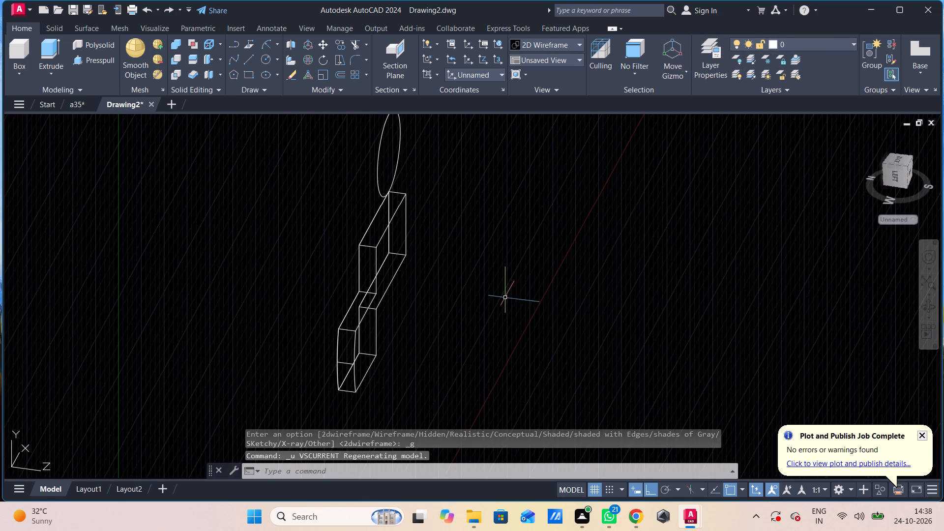
key(ctrl+z)
key(ctrl+z)
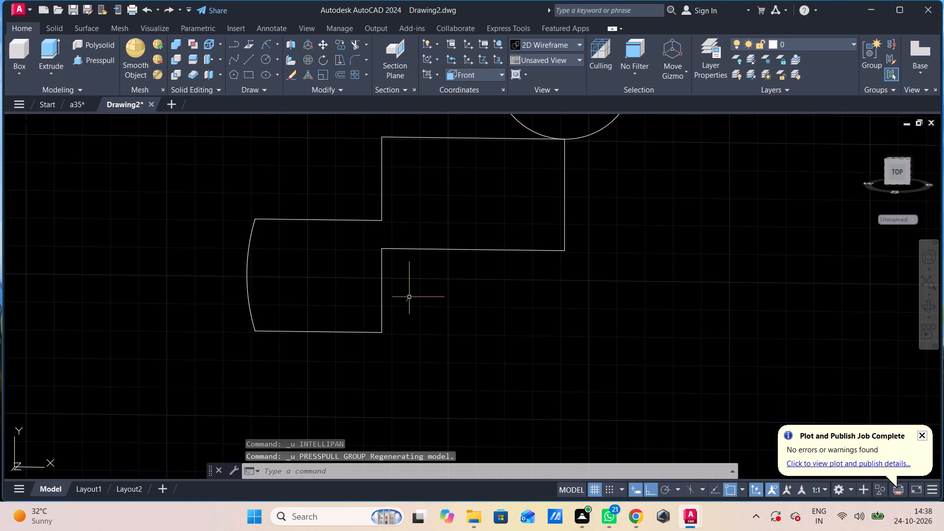
key(ctrl+z)
key(ctrl+z)
key(ctrl+z)
key(ctrl+z)
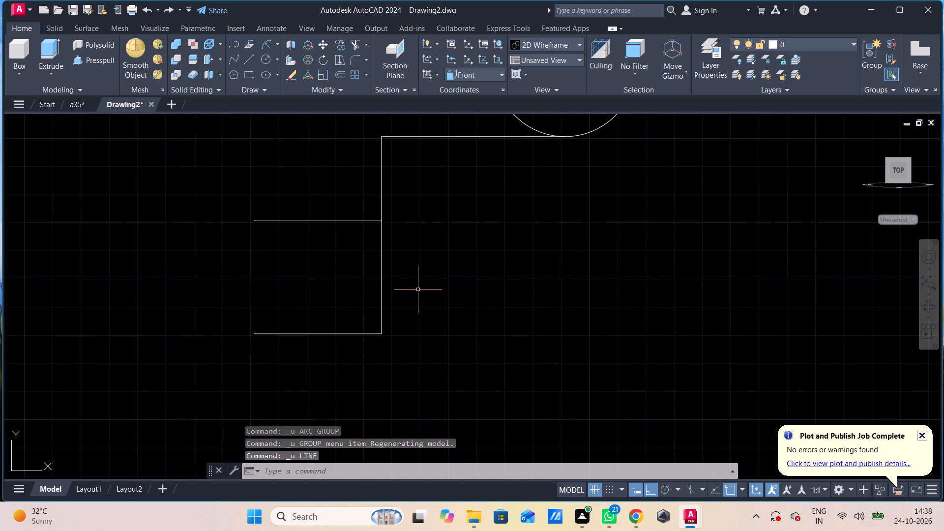
key(ctrl+z)
key(ctrl+z)
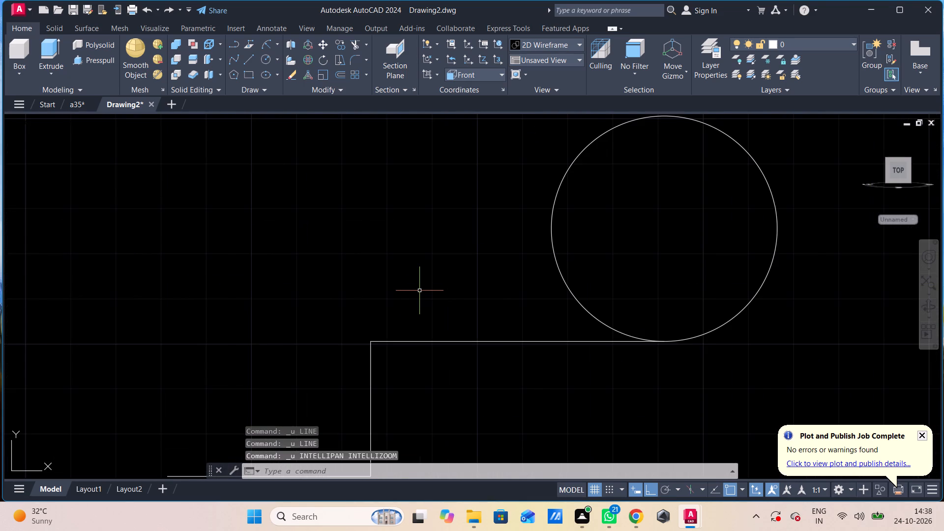
key(ctrl+z)
ctrl+middle_drag(400, 274, 434, 363)
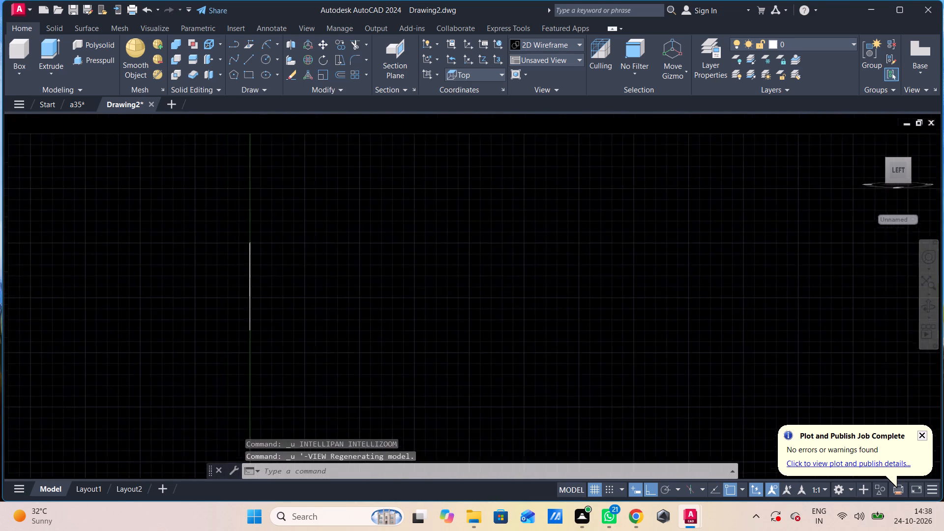
ctrl+middle_drag(434, 363, 435, 364)
key(ctrl+z)
key(ctrl+z)
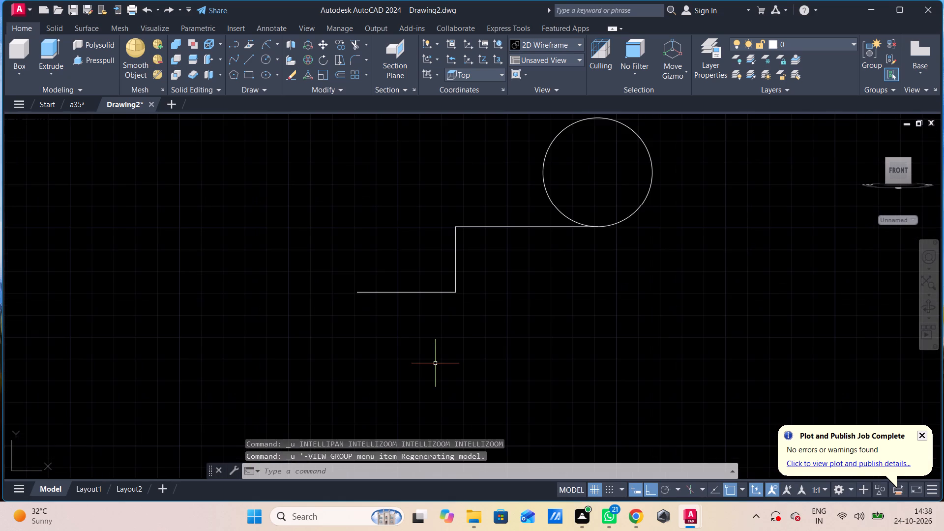
key(ctrl+z)
key(ctrl+z)
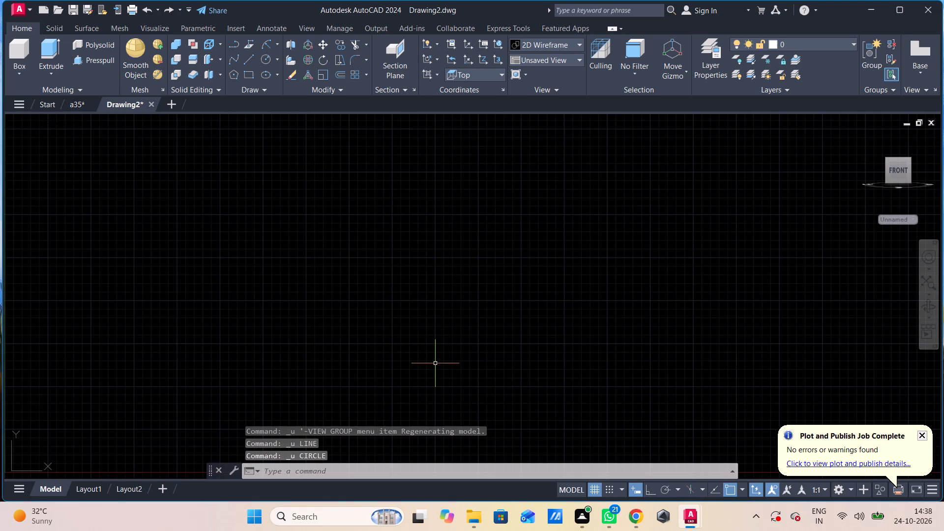
key(ctrl+y)
key(ctrl+y)
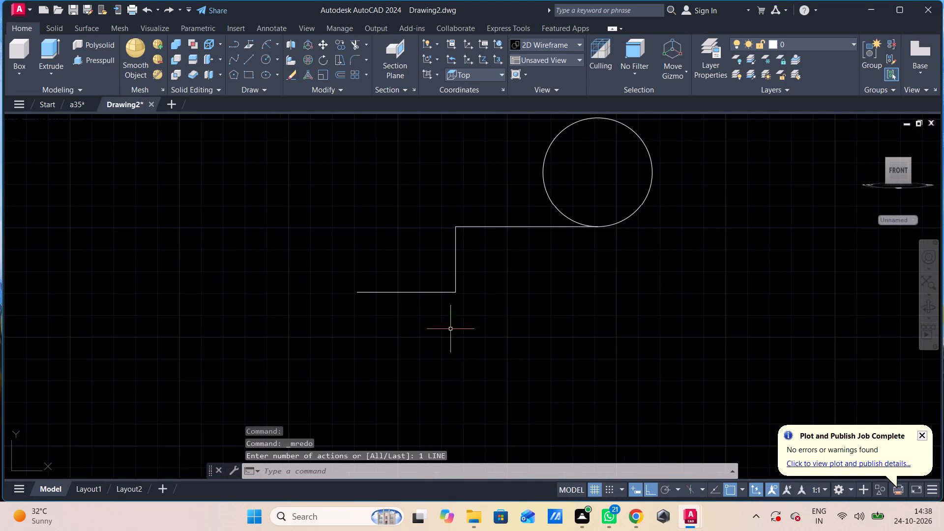
Erase the chain's vertical segment and lower horizontal segment, leaving only the horizontal line tangent to the circle.
click(456, 272)
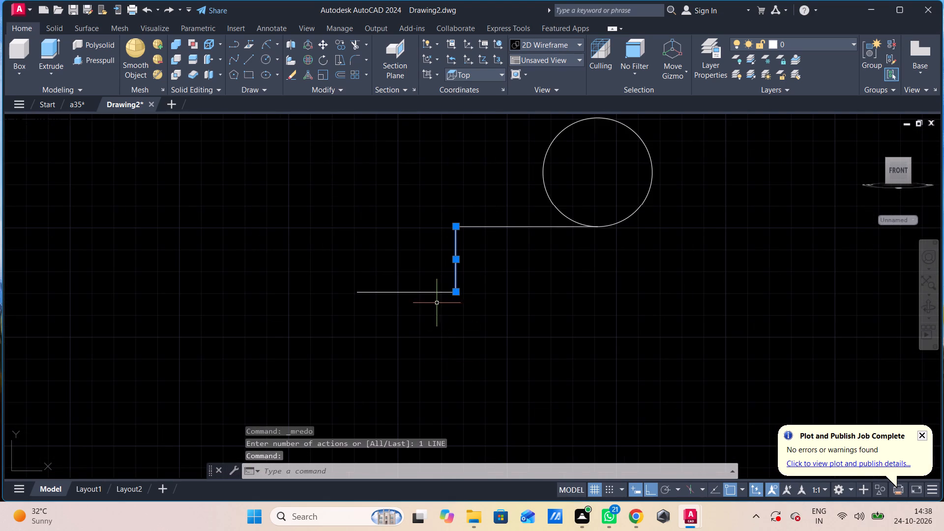
click(433, 293)
key(Delete)
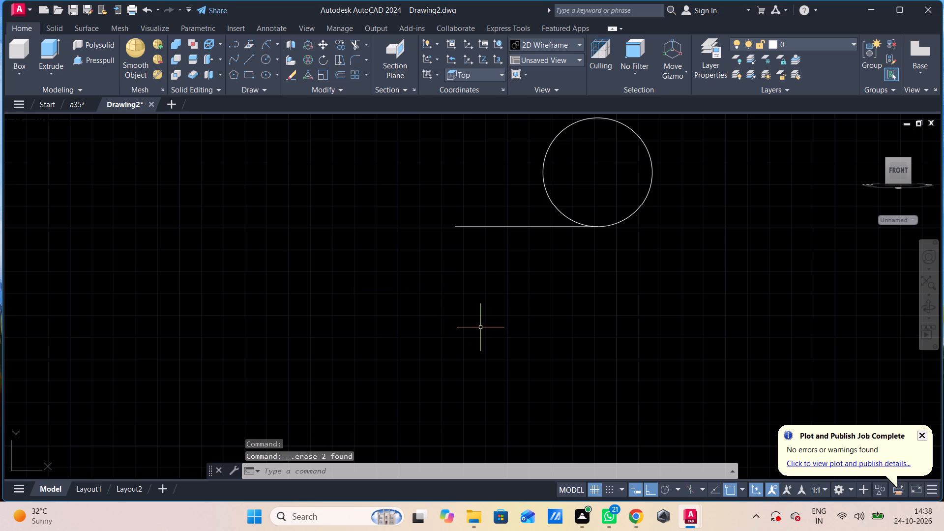
From the tangent line's free end, draw connected lines 20 units toward the front, 40 units down and 45 units leftward.
key(l)
key(Return)
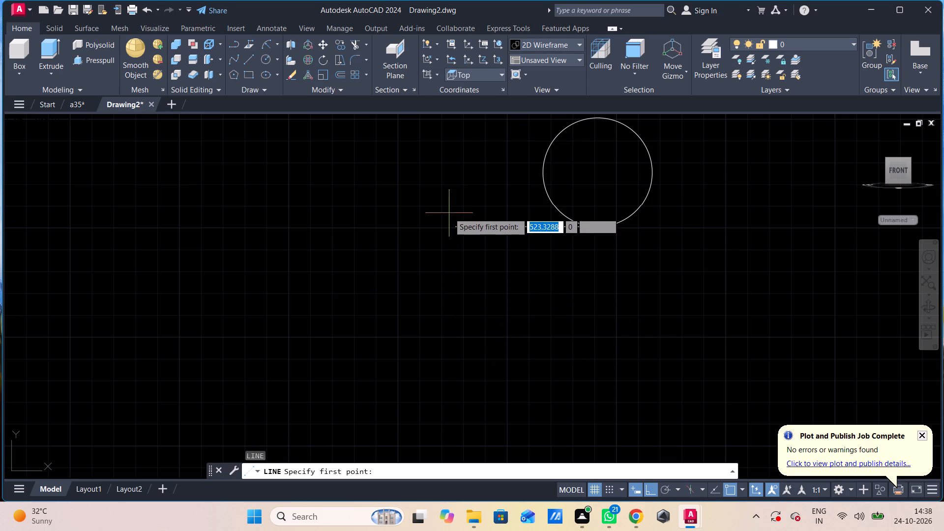
click(455, 231)
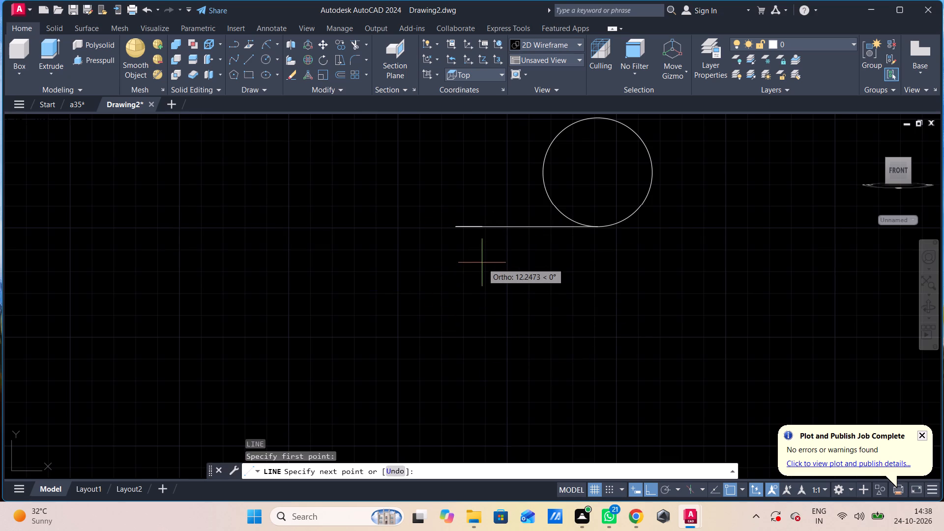
shift+middle_drag(481, 264, 596, 305)
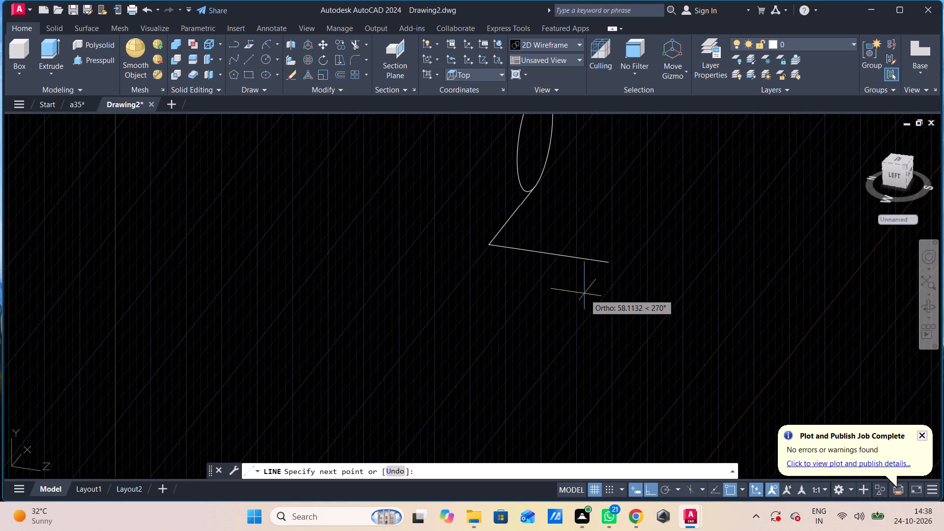
text(20)
key(Return)
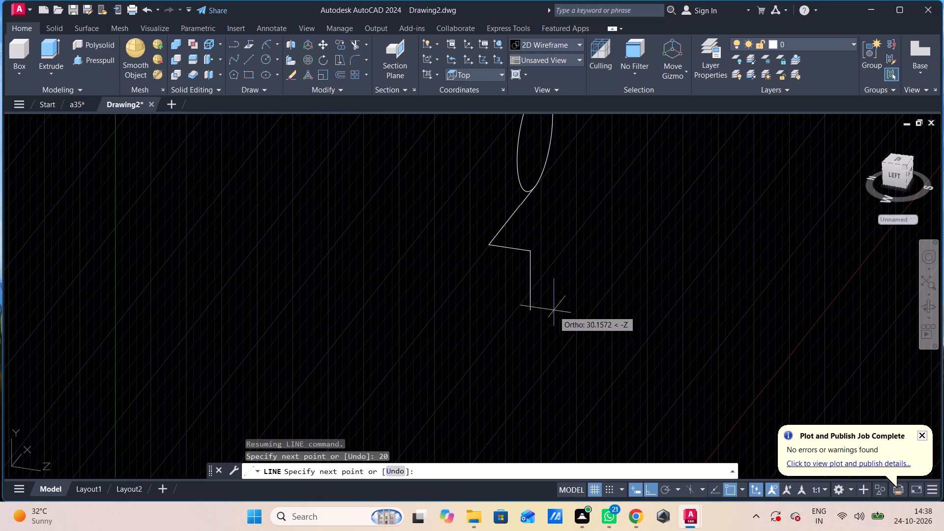
text(40)
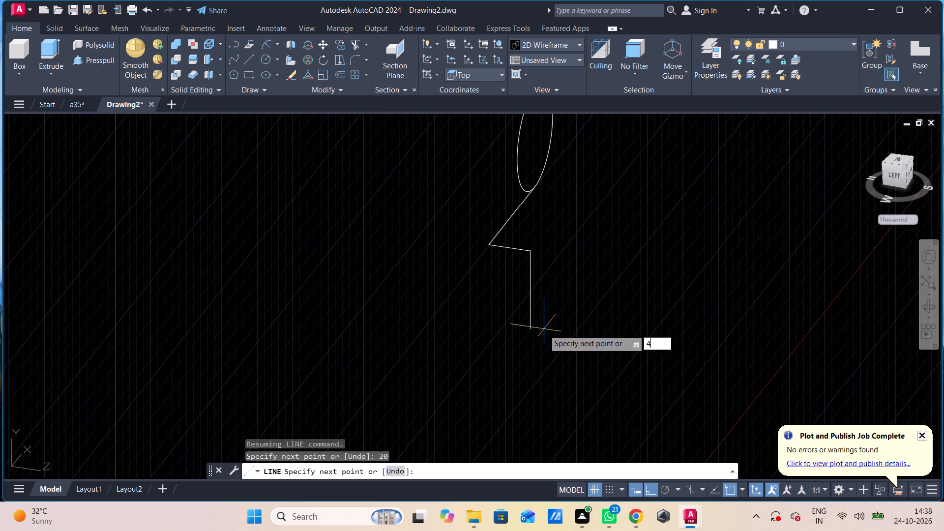
key(Return)
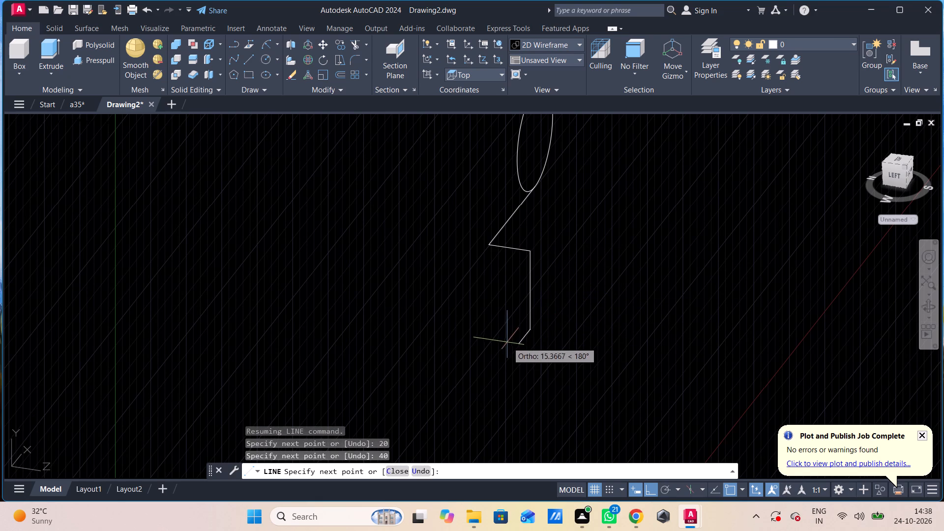
text(45)
key(Return)
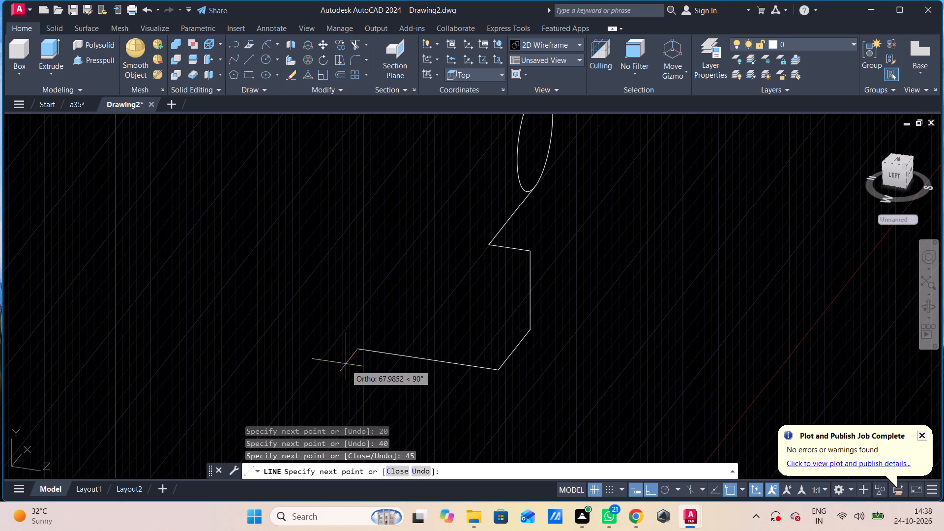
key(Escape)
Draw a 45-unit line leftward from the top end of the 40-unit vertical line.
key(l)
key(Return)
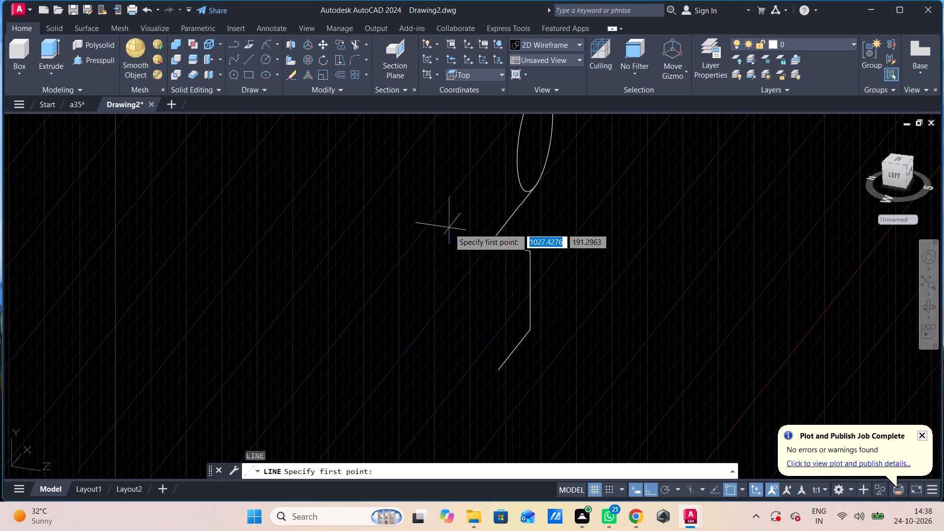
click(528, 252)
text(45)
key(Return)
key(Escape)
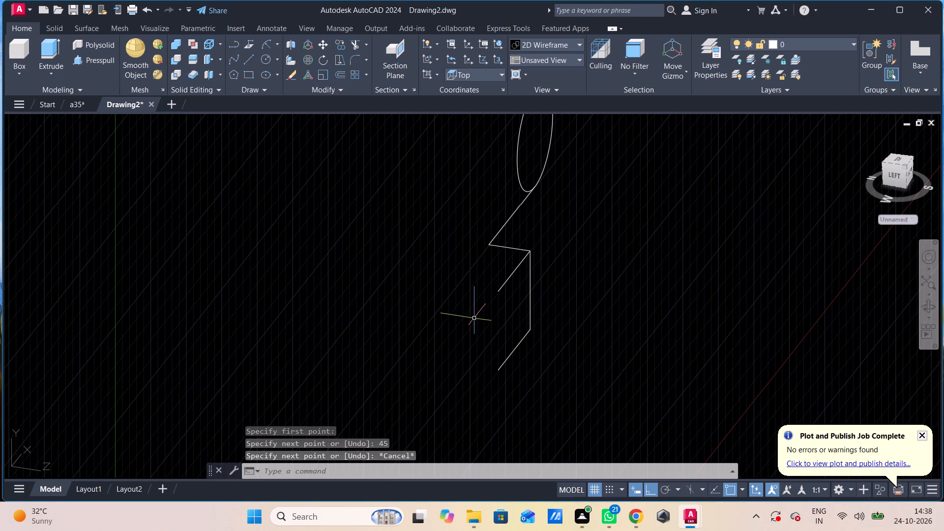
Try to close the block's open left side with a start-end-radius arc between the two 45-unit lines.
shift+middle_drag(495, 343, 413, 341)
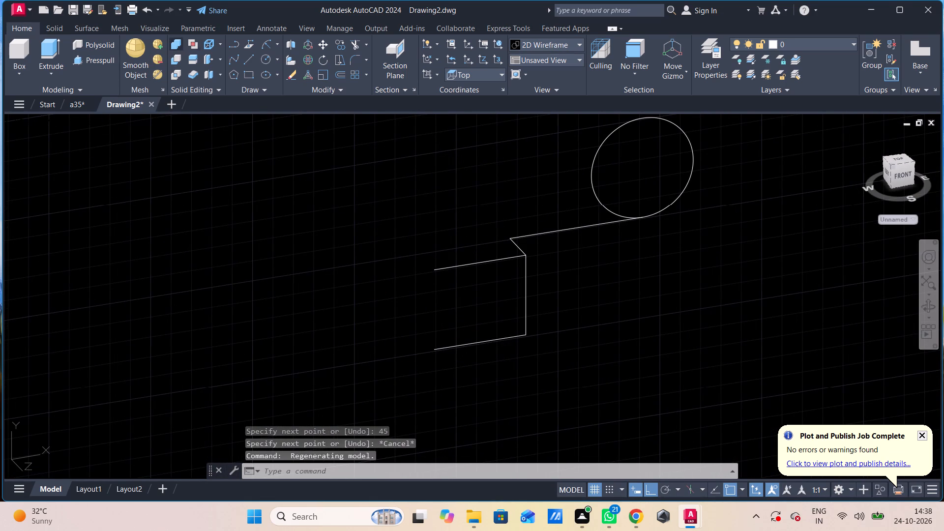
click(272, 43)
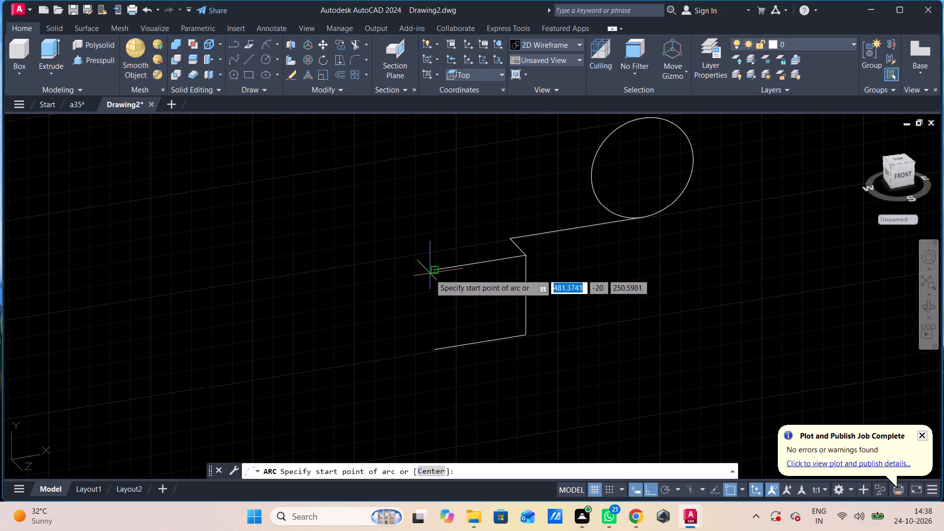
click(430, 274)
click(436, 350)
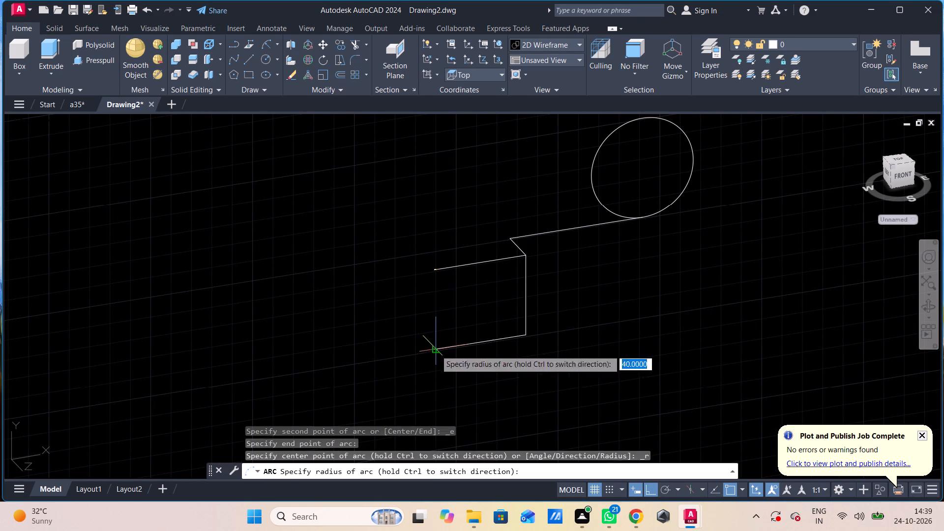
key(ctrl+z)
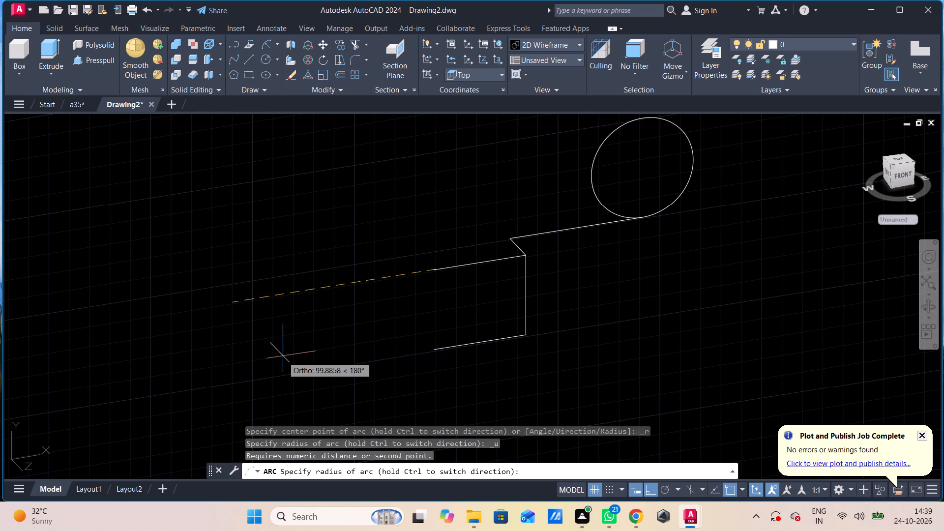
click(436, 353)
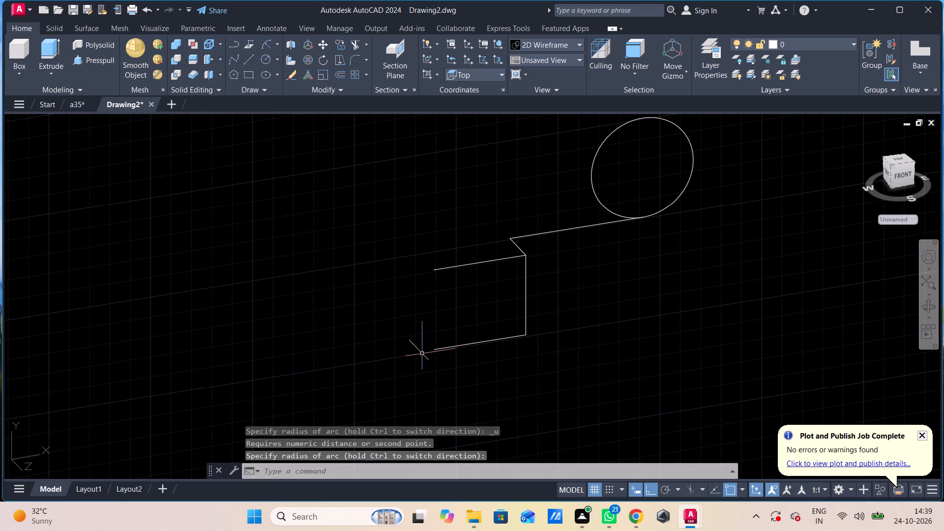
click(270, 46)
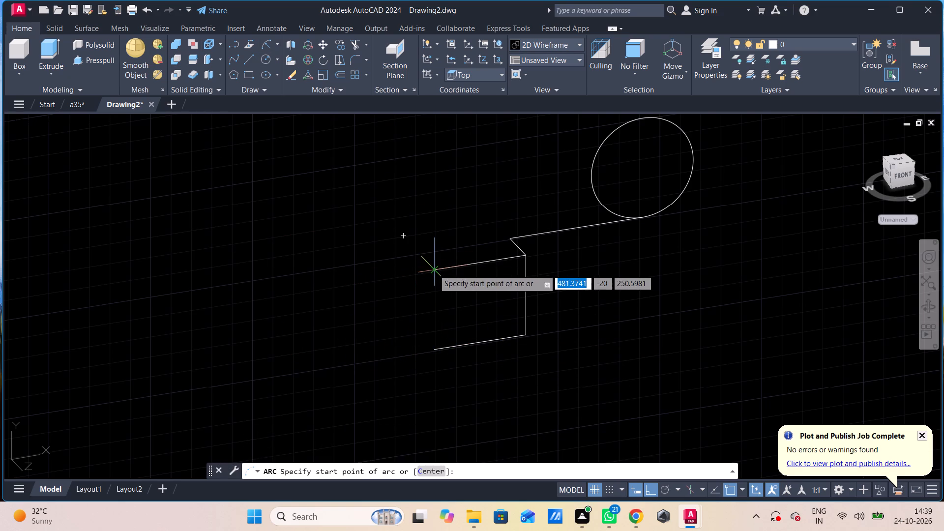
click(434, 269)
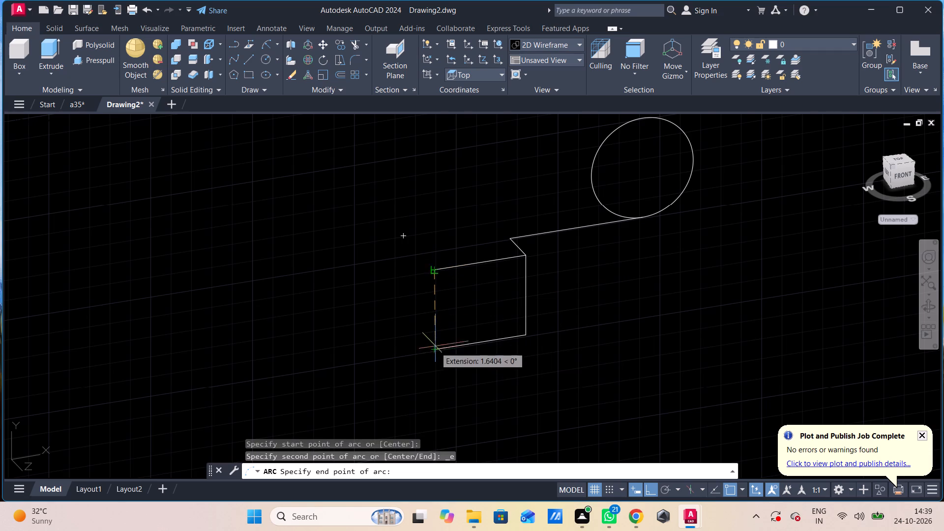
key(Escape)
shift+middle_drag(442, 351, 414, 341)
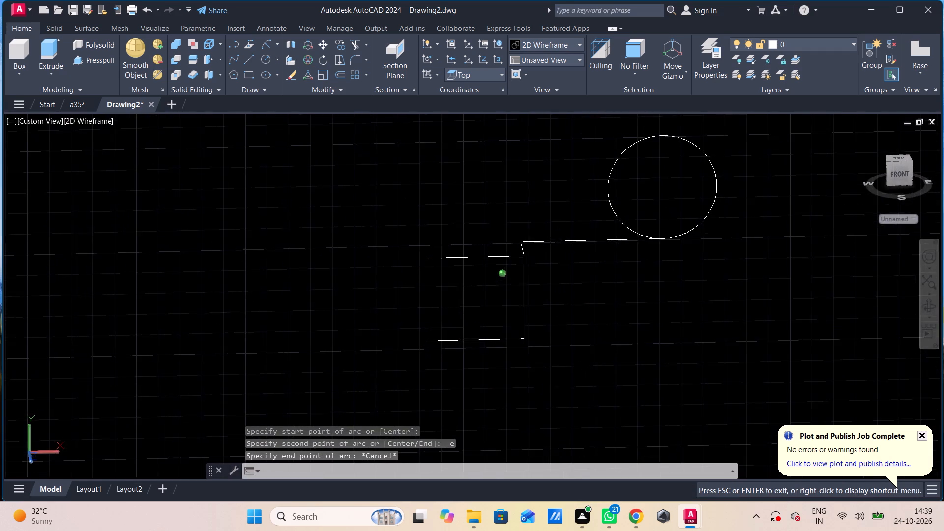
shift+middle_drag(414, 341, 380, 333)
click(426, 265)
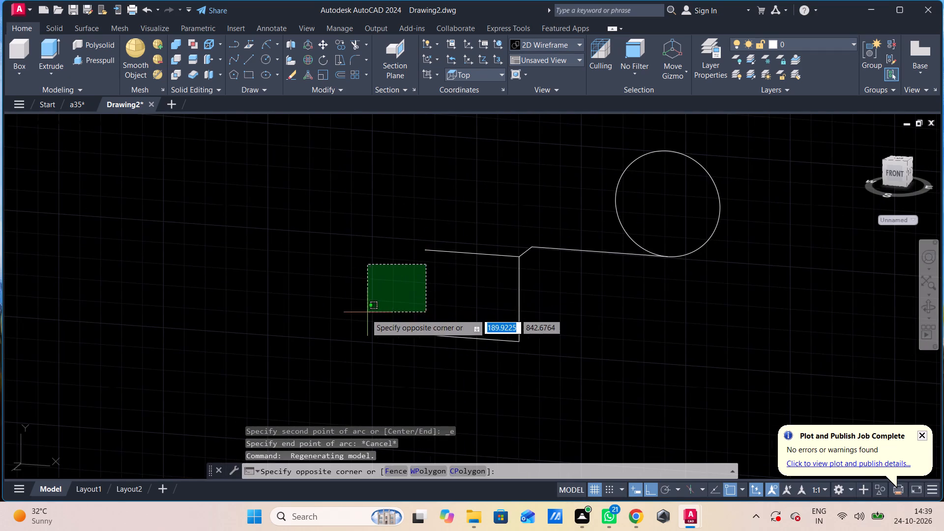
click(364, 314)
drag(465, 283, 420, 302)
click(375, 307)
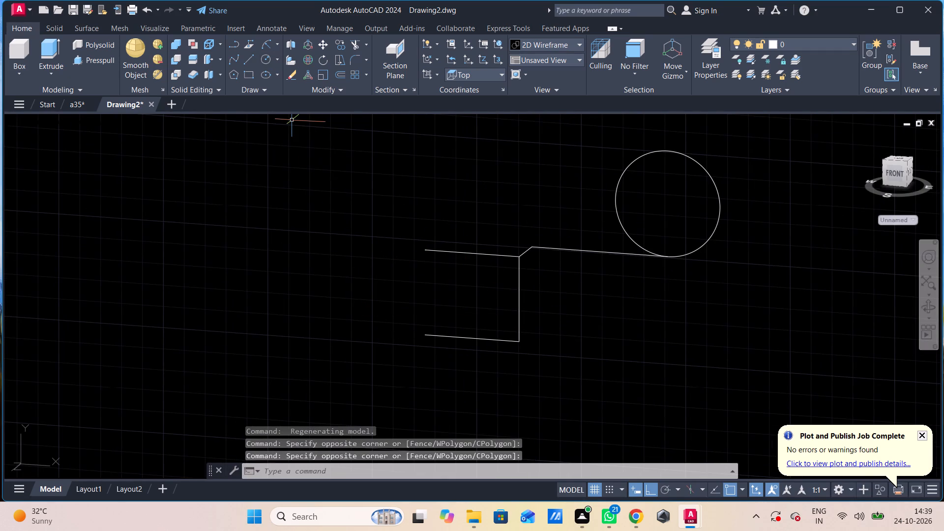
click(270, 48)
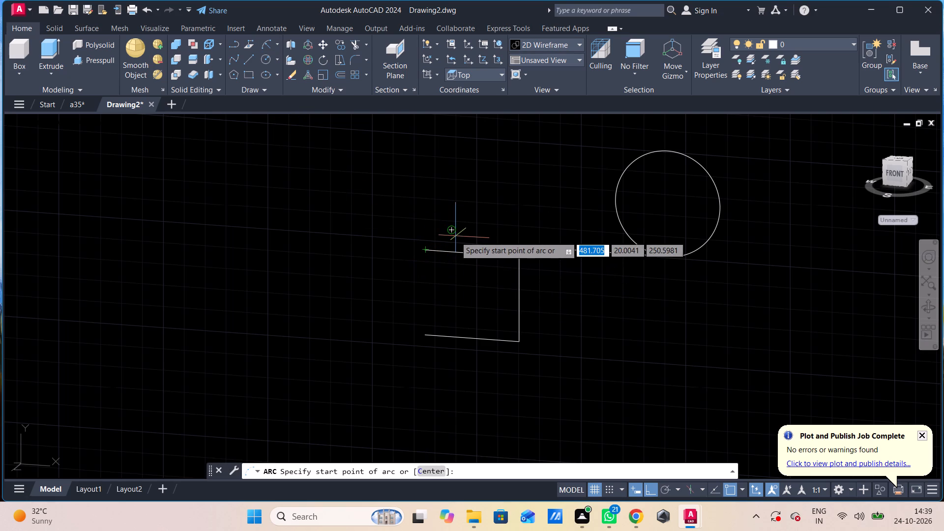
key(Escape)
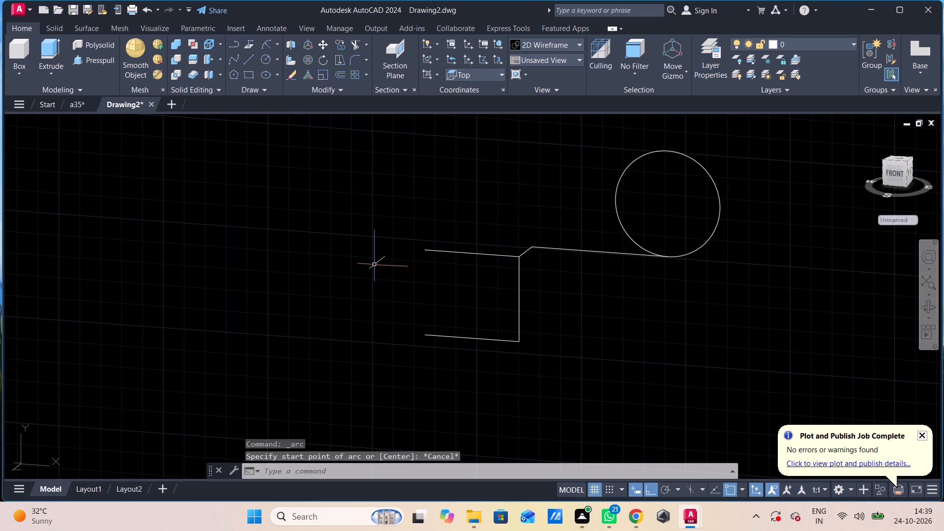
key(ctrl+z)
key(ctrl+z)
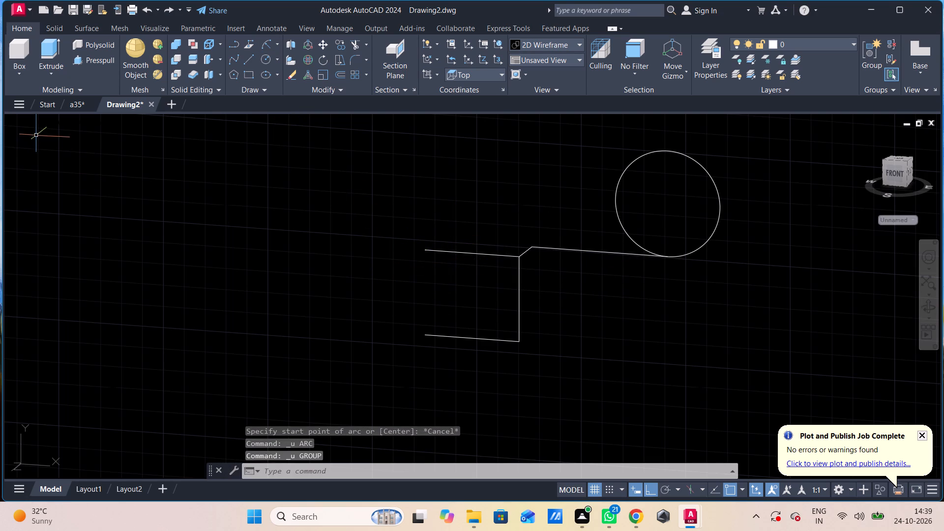
Set the model view to the preset Front view.
click(24, 120)
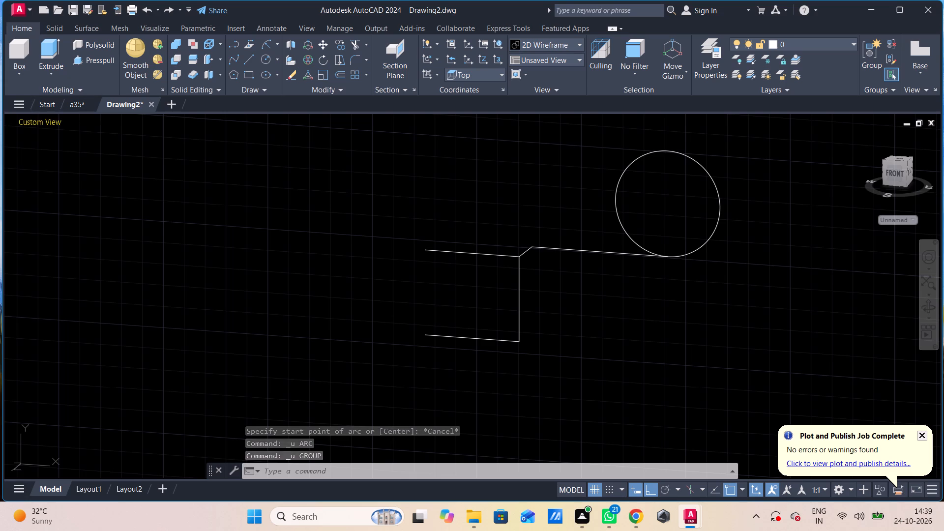
click(29, 119)
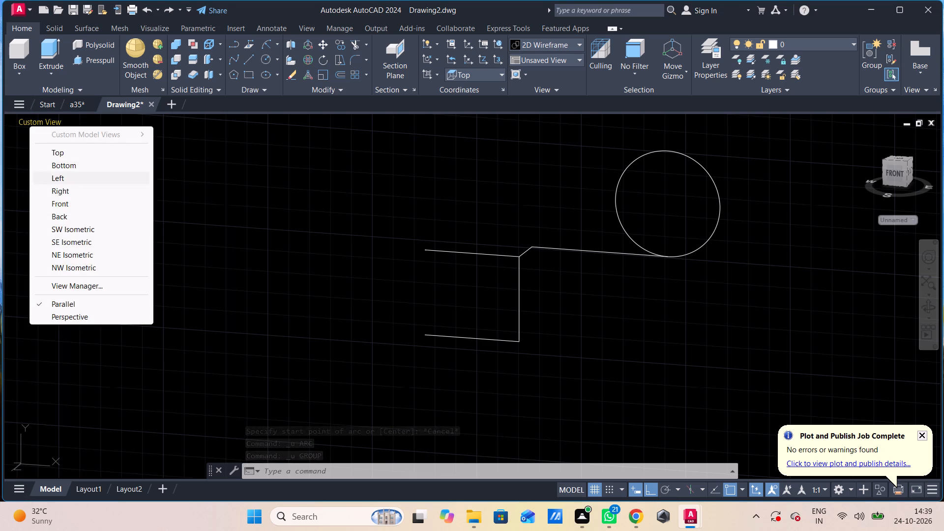
click(68, 204)
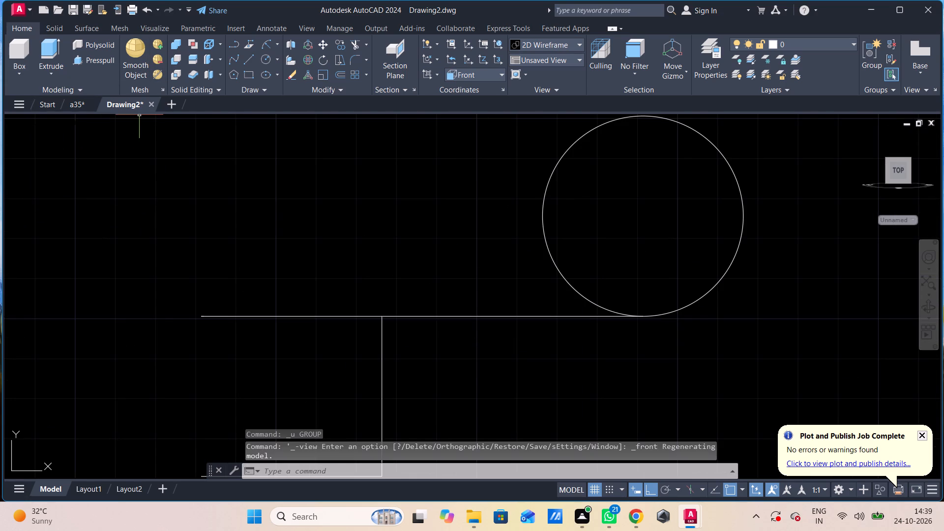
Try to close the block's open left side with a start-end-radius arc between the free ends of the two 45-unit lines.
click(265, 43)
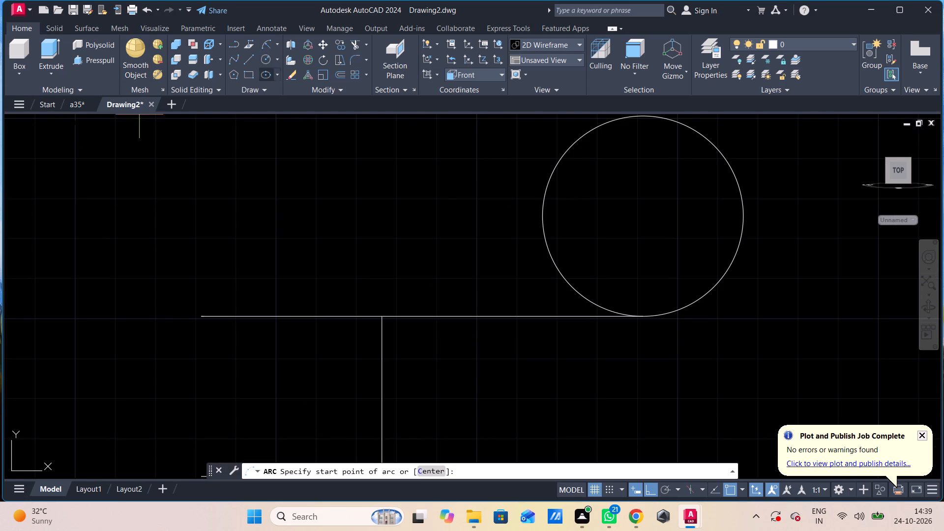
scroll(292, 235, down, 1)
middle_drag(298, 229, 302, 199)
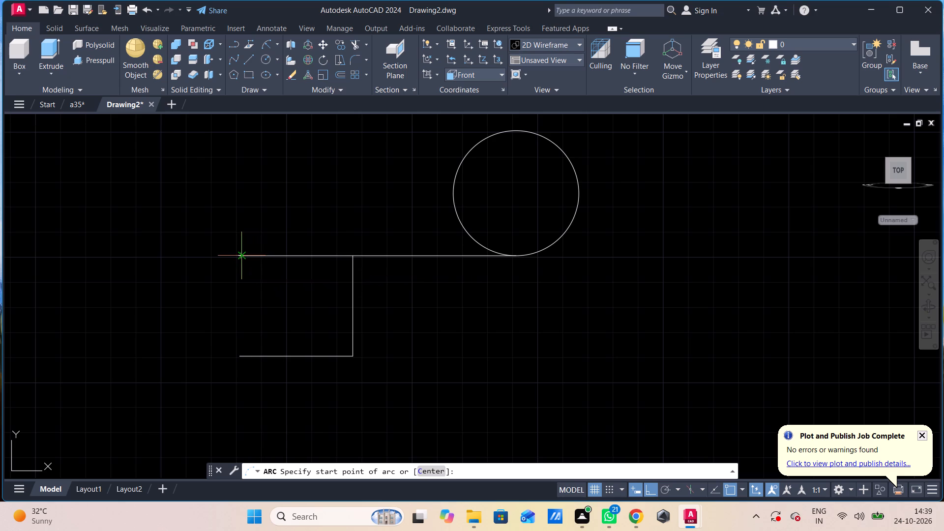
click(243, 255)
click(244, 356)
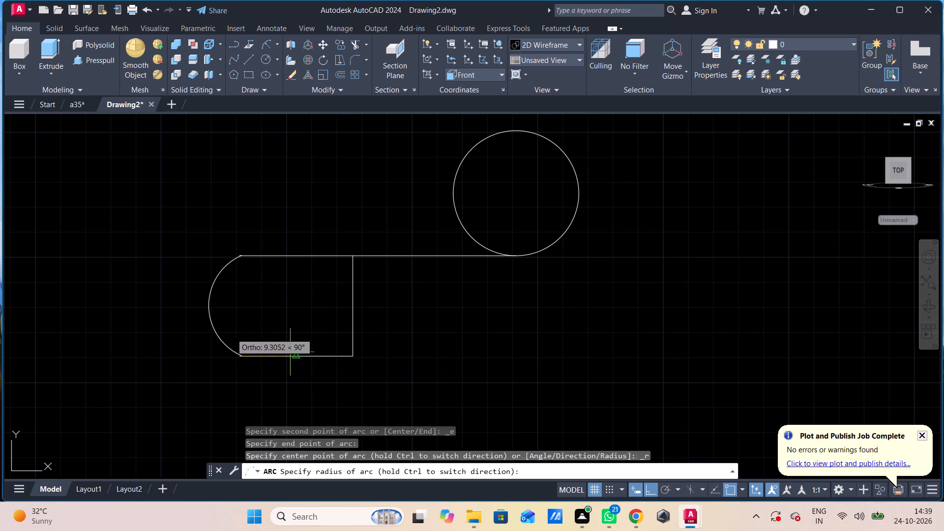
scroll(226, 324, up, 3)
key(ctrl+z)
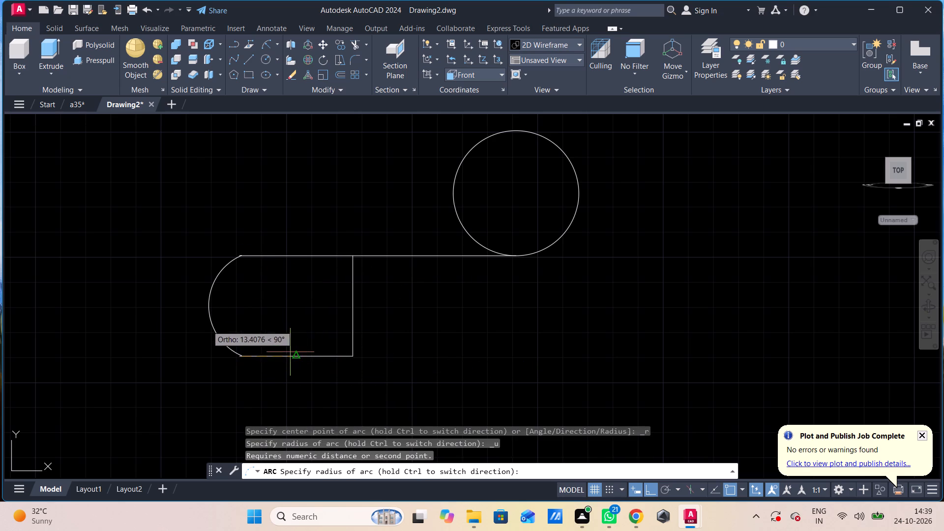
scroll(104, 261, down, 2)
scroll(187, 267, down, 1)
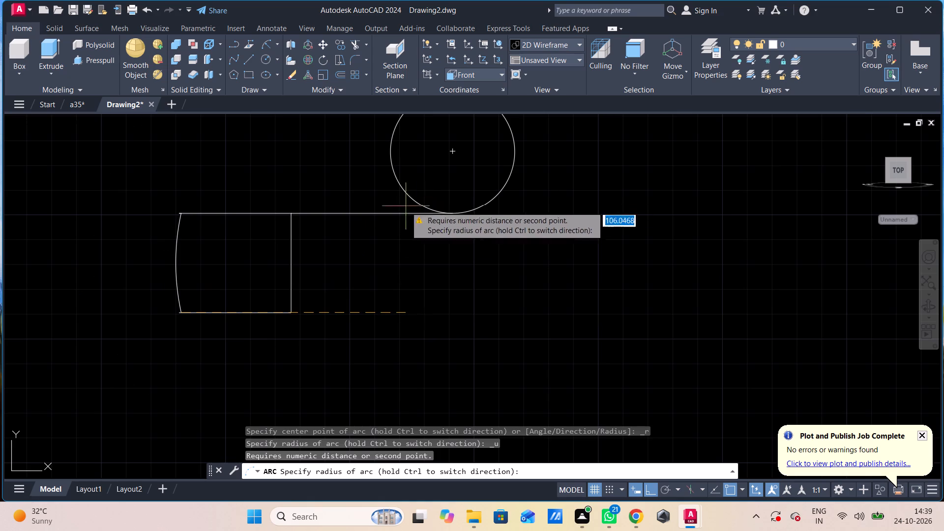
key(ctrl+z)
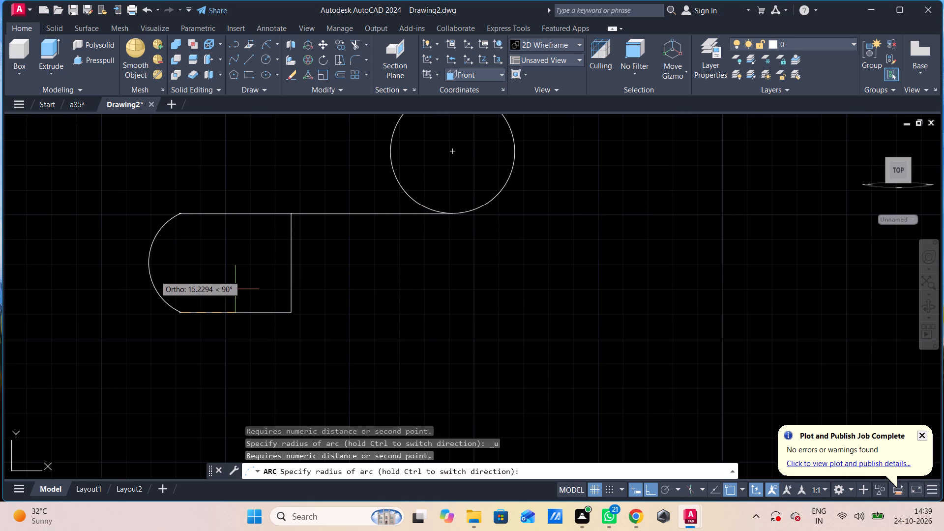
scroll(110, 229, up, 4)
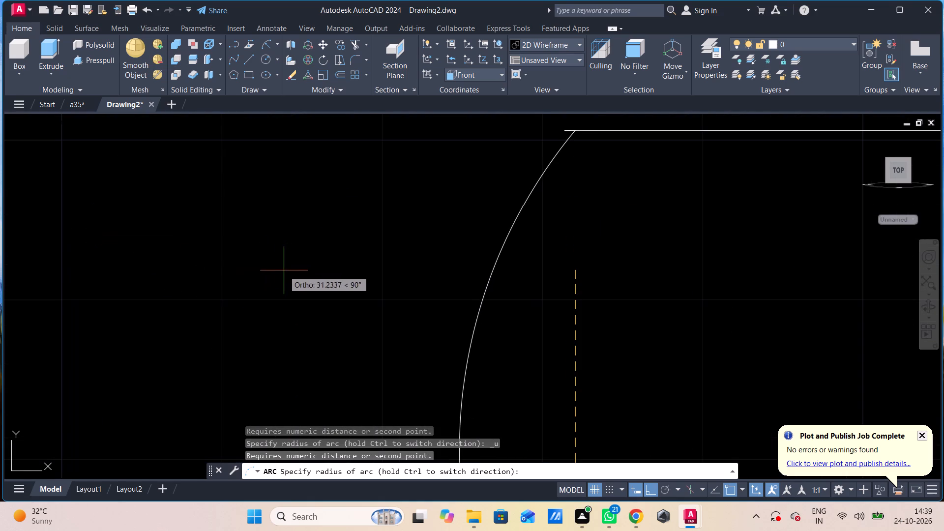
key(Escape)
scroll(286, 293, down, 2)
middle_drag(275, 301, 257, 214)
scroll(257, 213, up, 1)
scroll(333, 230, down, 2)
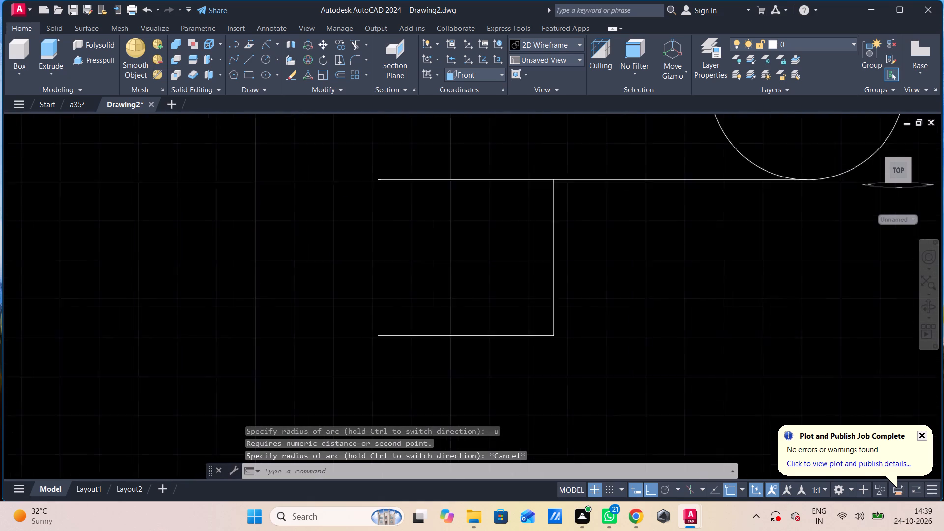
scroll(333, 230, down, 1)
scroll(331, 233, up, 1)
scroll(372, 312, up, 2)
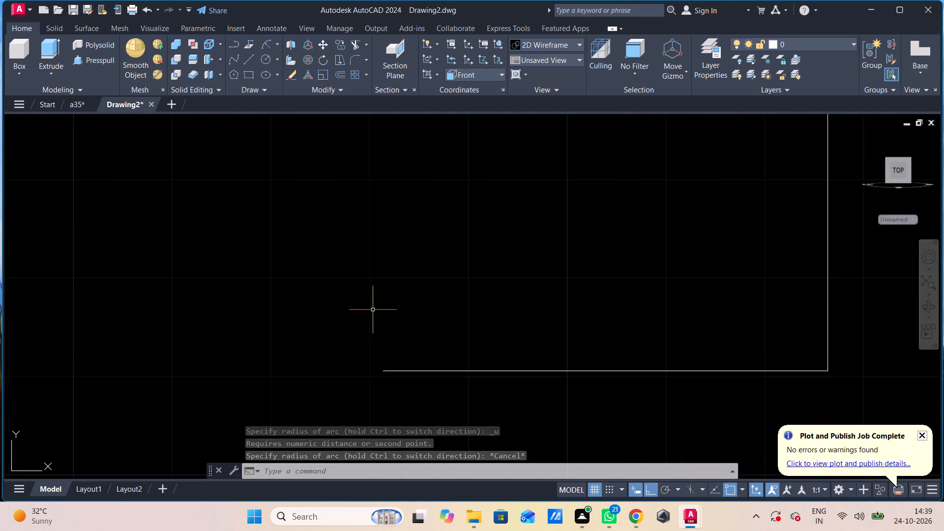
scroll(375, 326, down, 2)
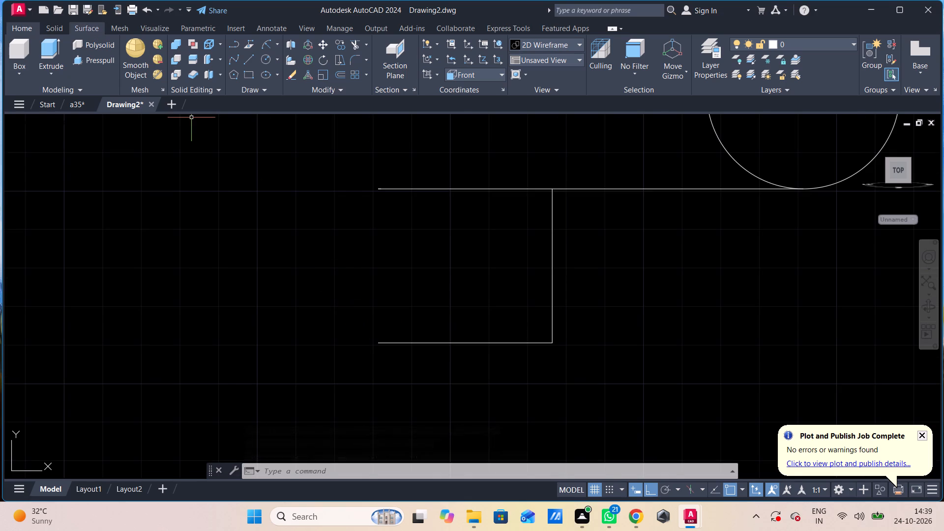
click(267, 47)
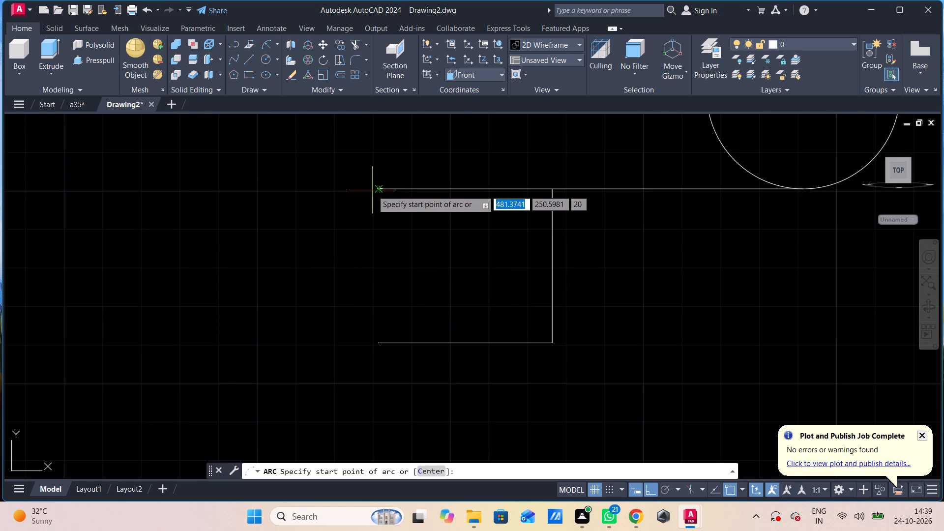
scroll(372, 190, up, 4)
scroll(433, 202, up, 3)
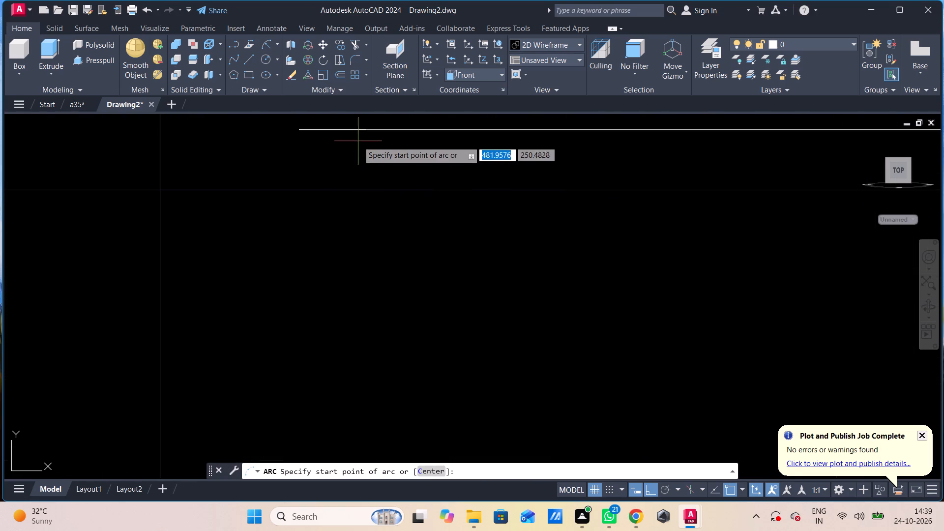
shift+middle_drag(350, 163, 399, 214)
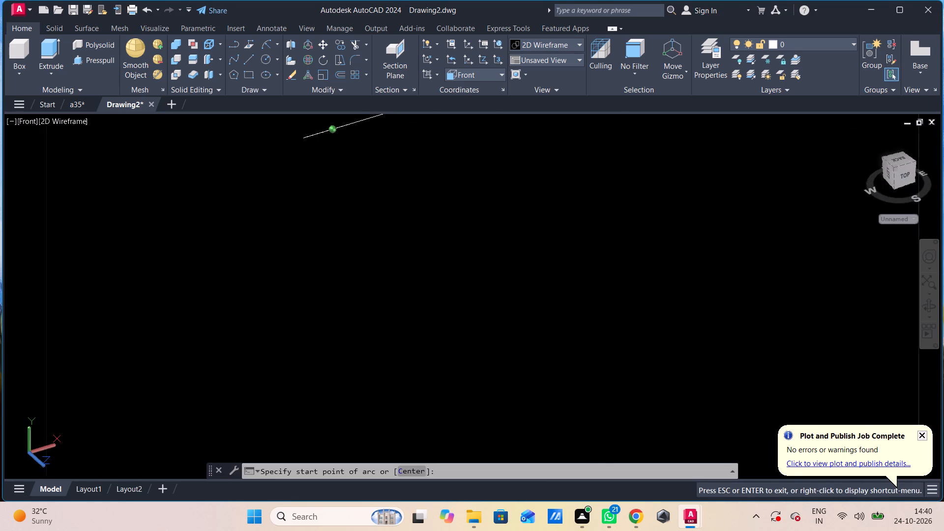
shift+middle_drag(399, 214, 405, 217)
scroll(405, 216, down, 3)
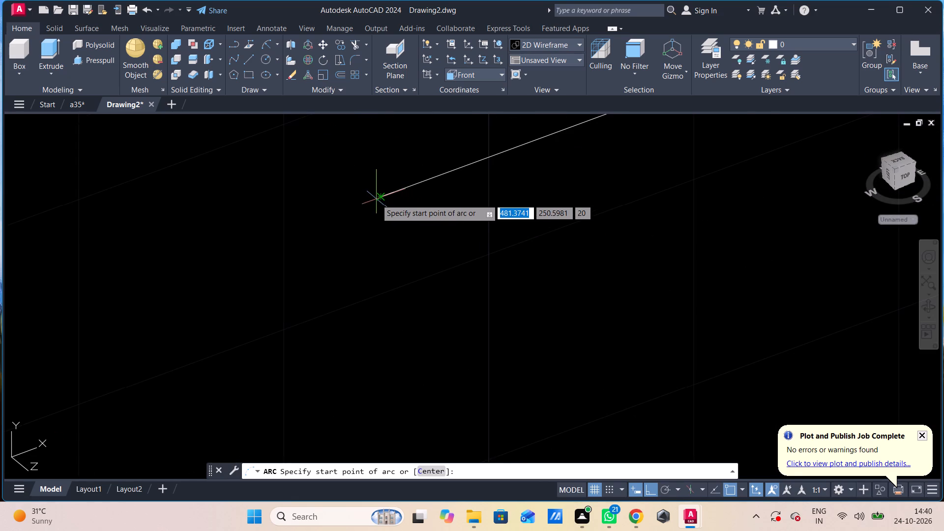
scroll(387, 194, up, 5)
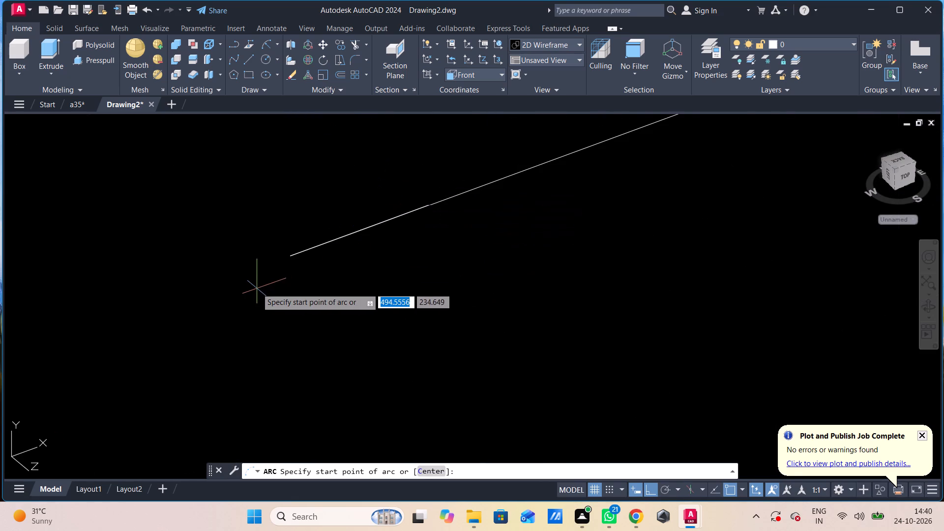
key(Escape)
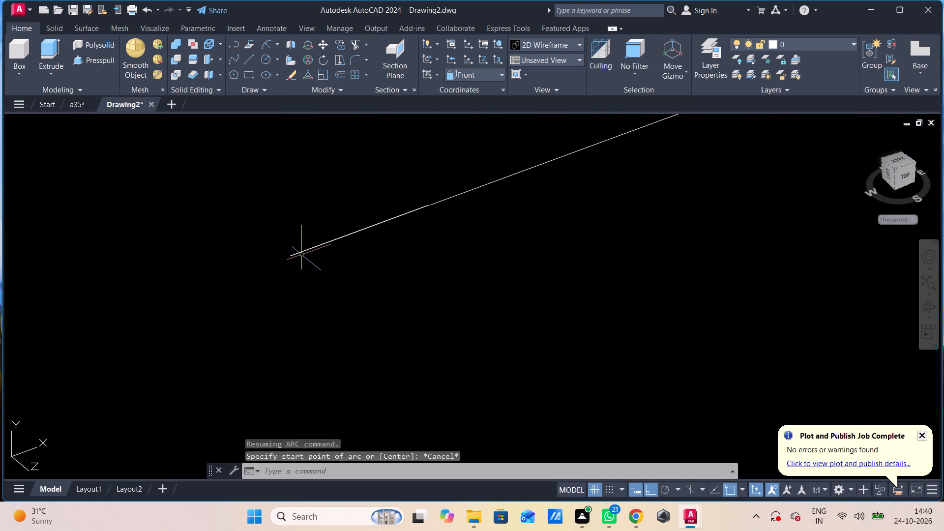
Erase the short stray line segment at the free left end of the block's upper 45-unit line.
click(301, 251)
scroll(319, 259, down, 2)
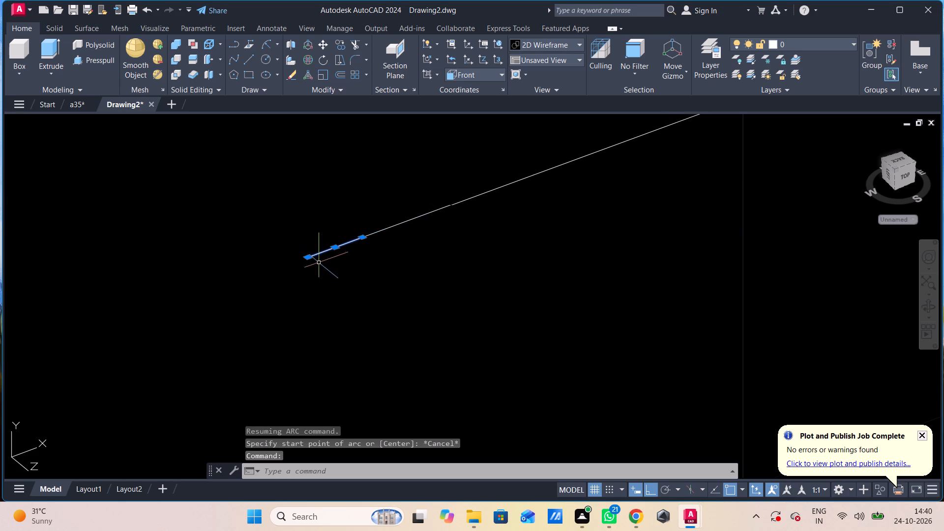
key(Delete)
Examine the free left end of the block's lower 45-unit line for stray or overlapping segments.
scroll(346, 307, down, 2)
middle_drag(339, 298, 323, 143)
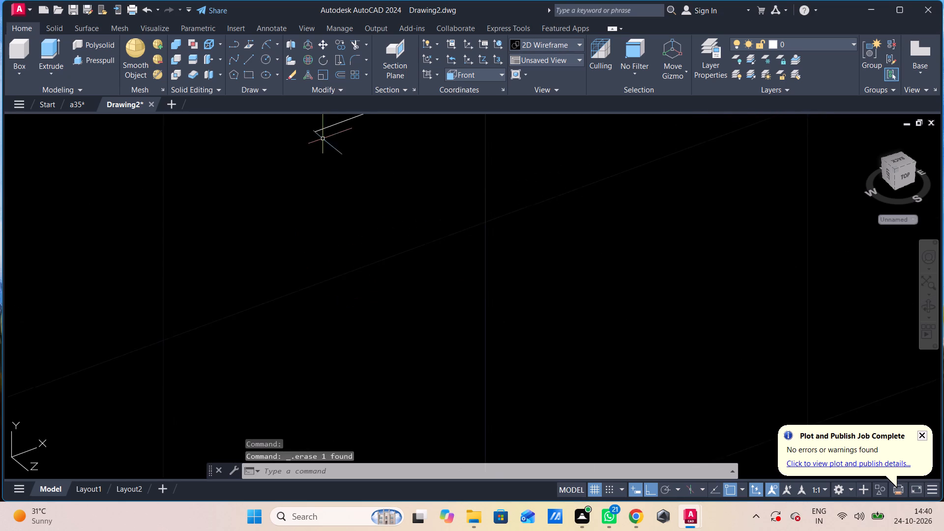
scroll(326, 286, down, 2)
scroll(326, 310, up, 1)
middle_drag(326, 307, 309, 192)
scroll(309, 184, down, 4)
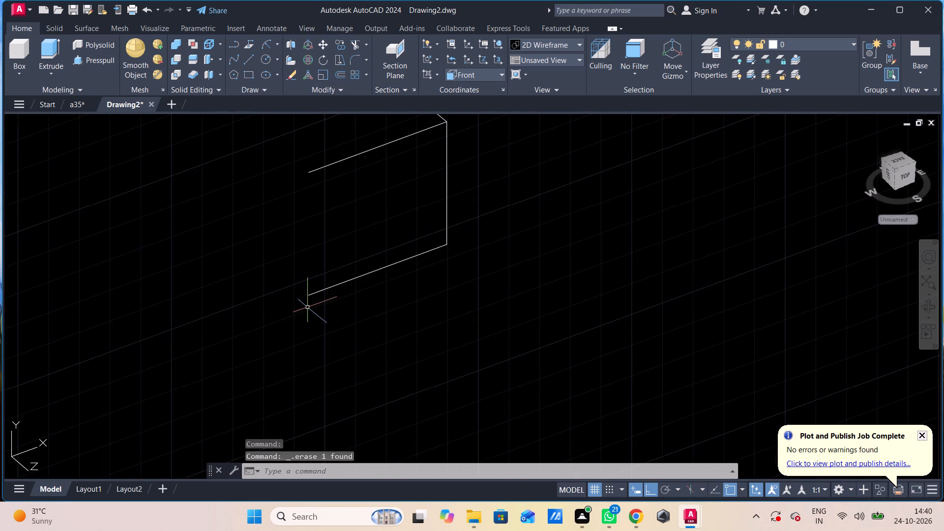
scroll(312, 265, up, 4)
scroll(313, 280, down, 1)
middle_drag(316, 289, 323, 236)
scroll(316, 289, up, 1)
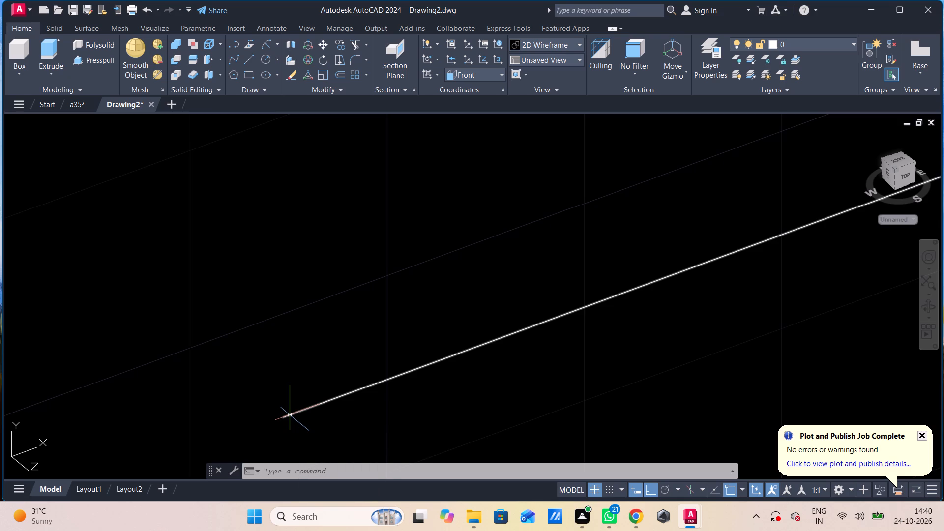
scroll(269, 318, up, 3)
middle_drag(295, 324, 292, 184)
scroll(295, 305, up, 1)
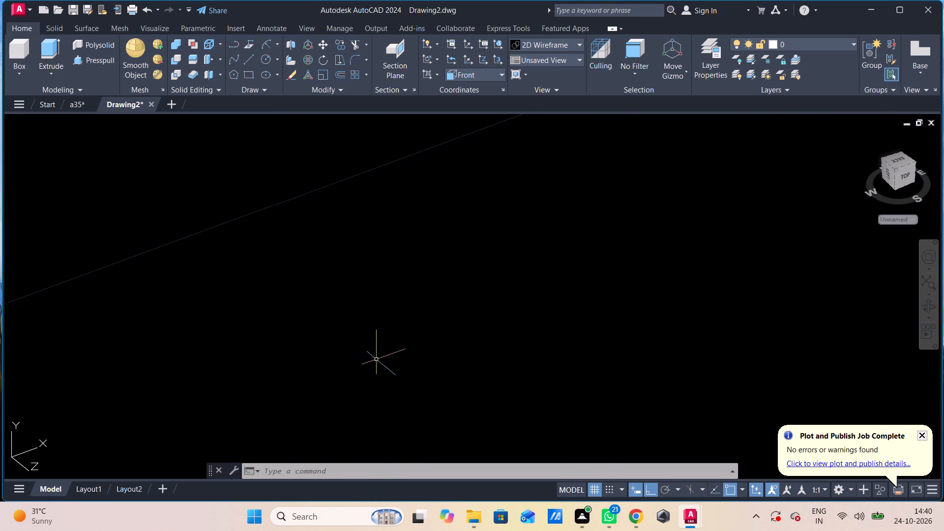
scroll(376, 360, down, 3)
middle_drag(368, 374, 408, 173)
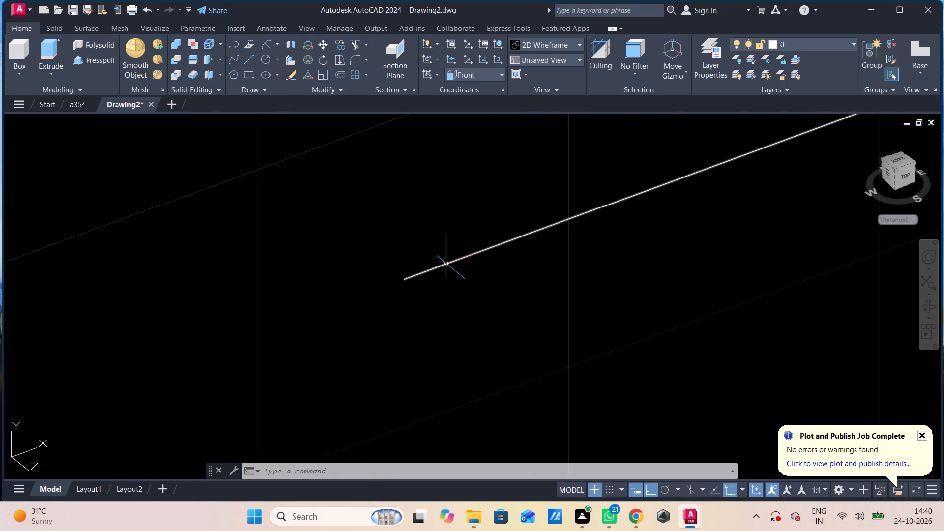
click(446, 264)
key(Escape)
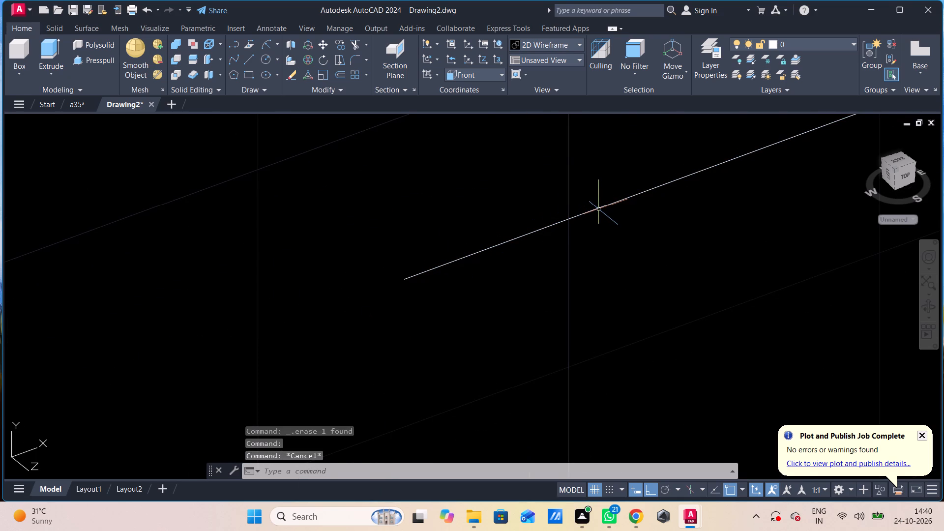
click(604, 206)
key(Escape)
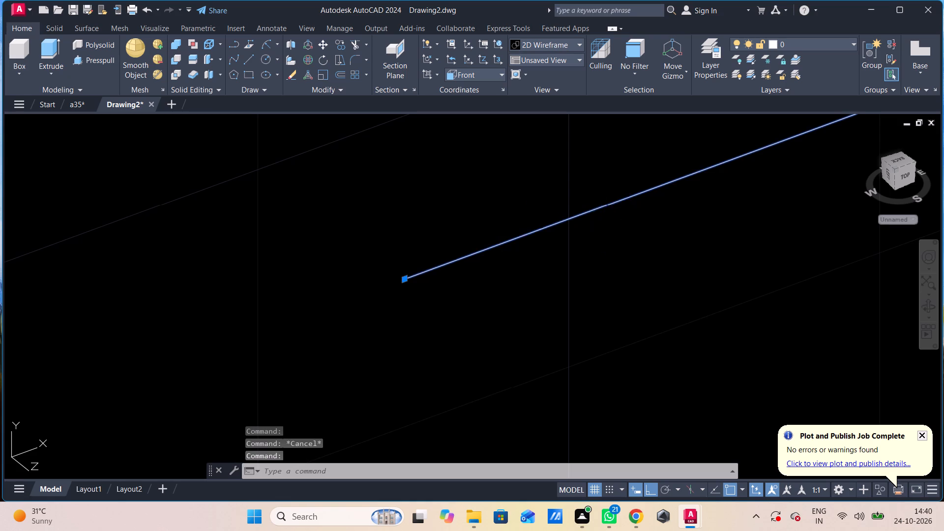
Set the model view to the preset Front view.
scroll(536, 257, down, 5)
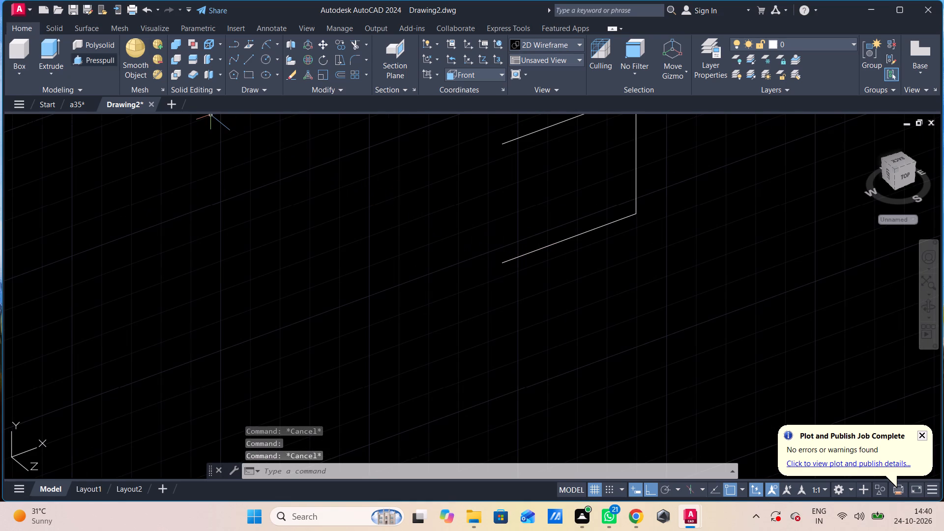
click(26, 126)
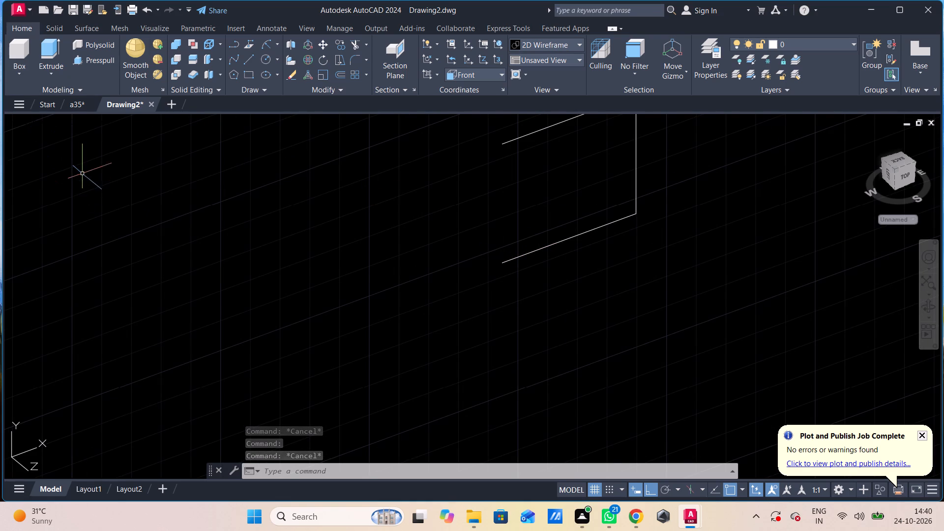
scroll(83, 172, down, 2)
click(34, 120)
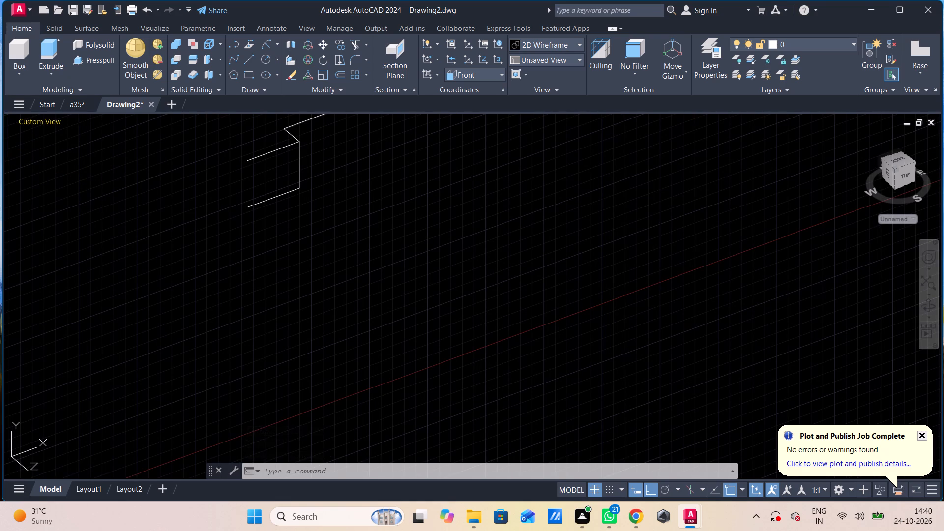
click(63, 208)
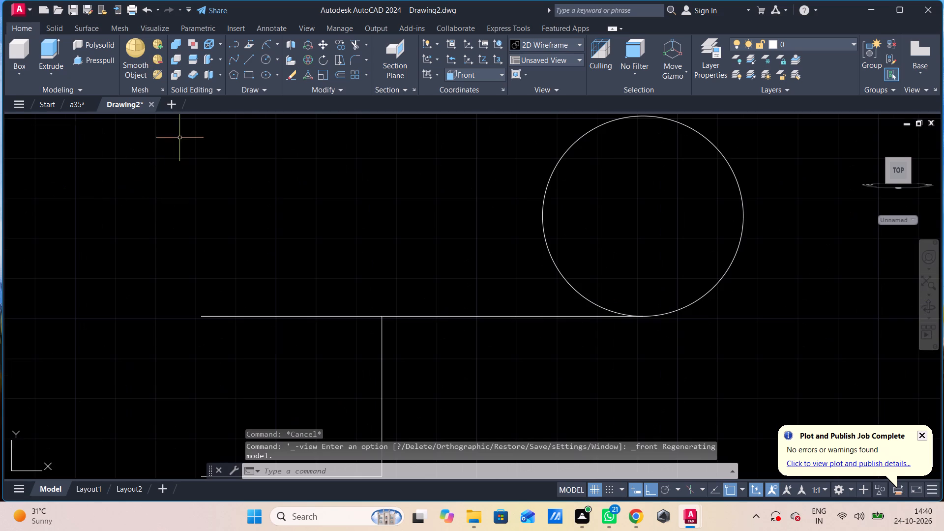
Close the block's open left side with a start-end-radius arc of radius 70 between the free ends of its upper and lower lines.
scroll(182, 135, down, 2)
click(263, 50)
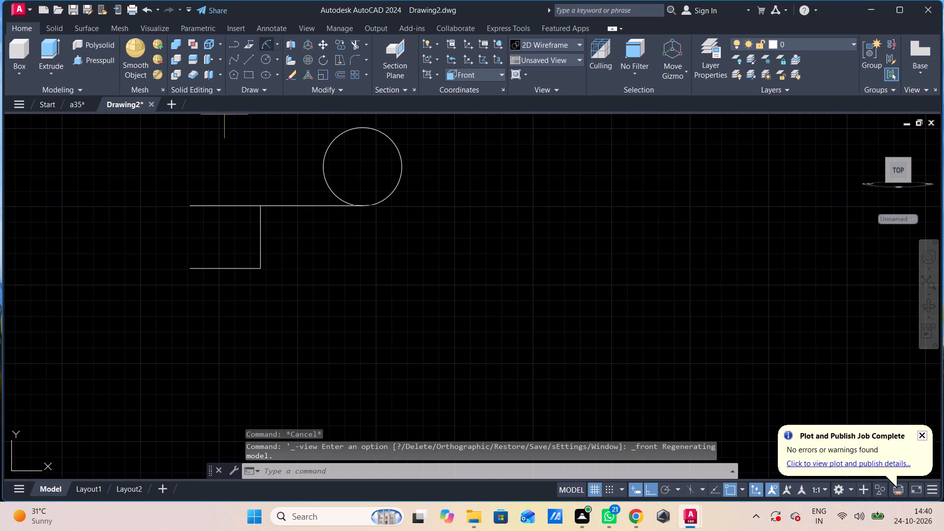
click(183, 205)
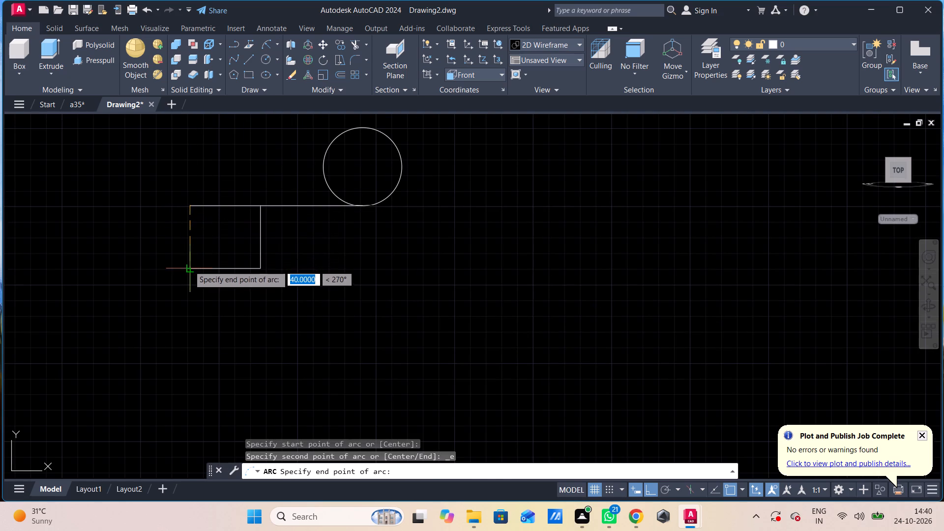
click(189, 266)
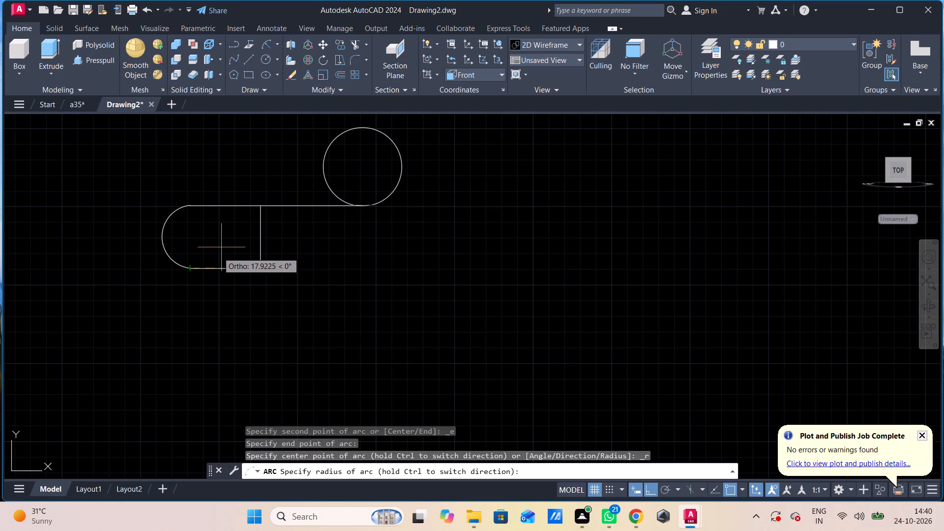
scroll(188, 239, up, 3)
middle_drag(178, 244, 178, 326)
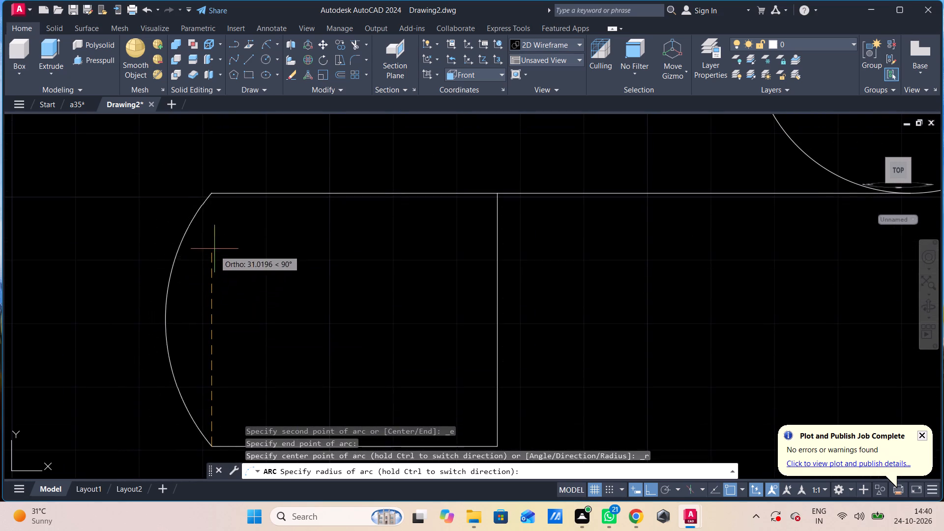
scroll(217, 187, up, 3)
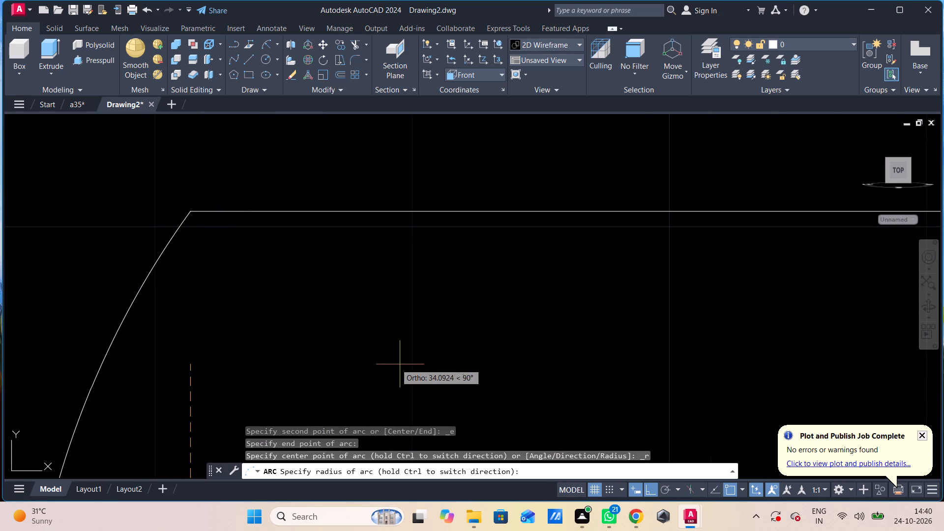
text(70)
key(Return)
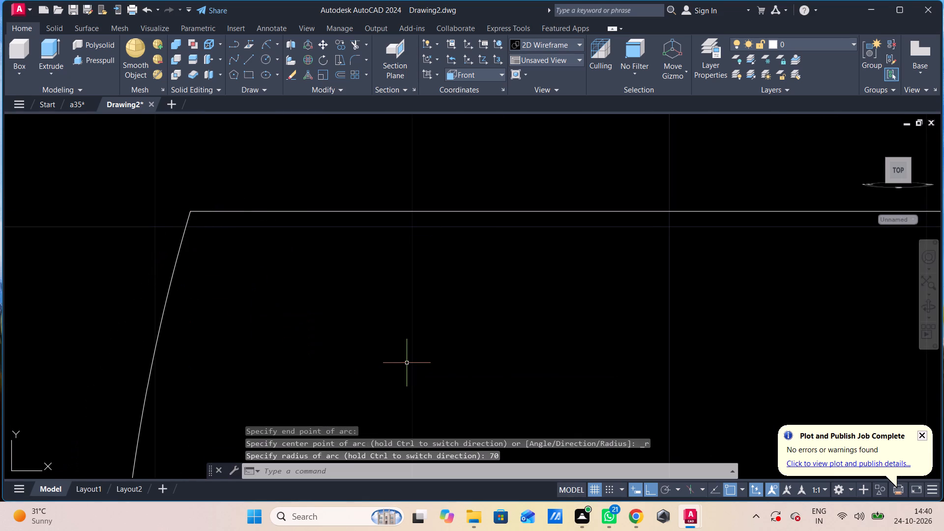
scroll(405, 360, down, 3)
scroll(412, 429, down, 1)
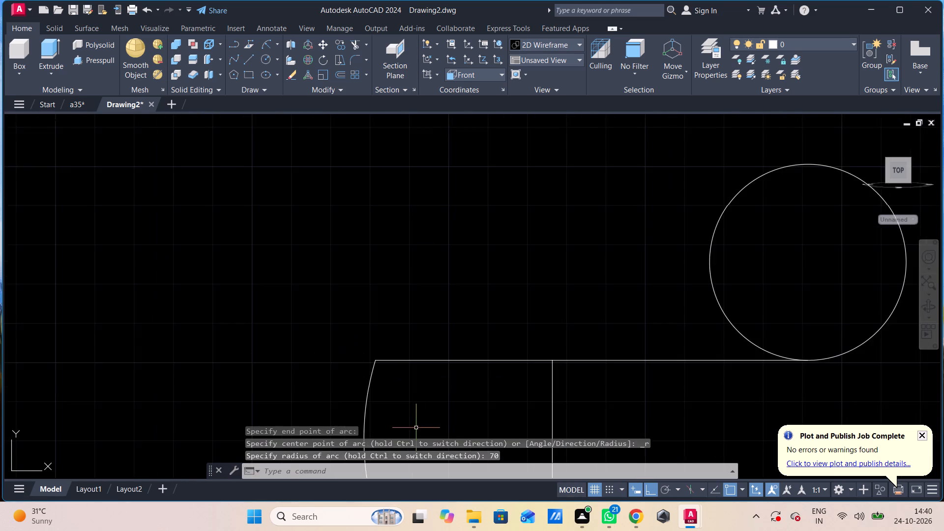
middle_drag(418, 413, 408, 317)
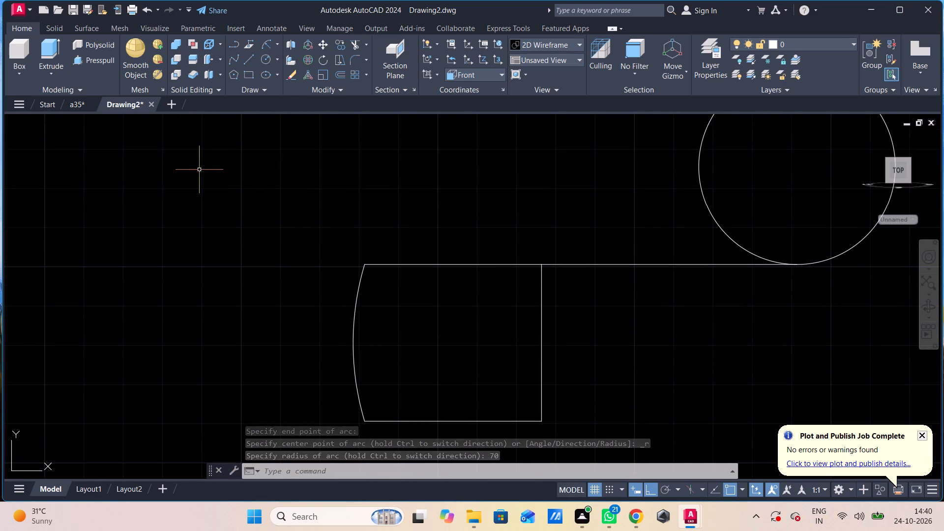
Draw a line 40 units straight down from the circle's bottom point and continue it to the block's lower right corner.
key(l)
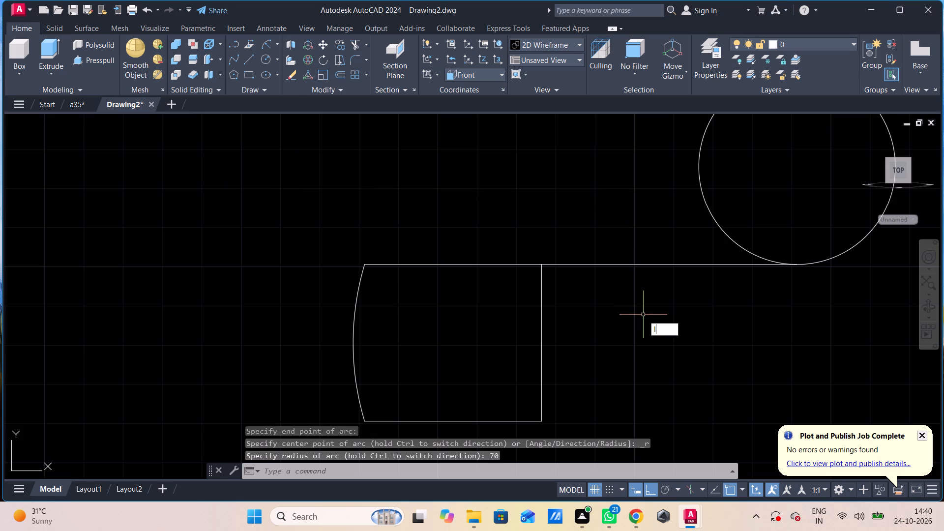
key(Return)
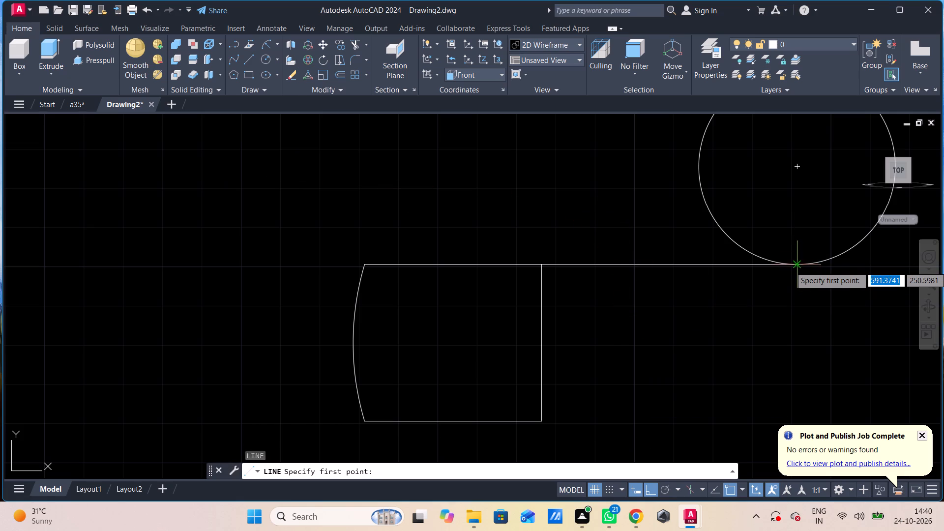
click(796, 264)
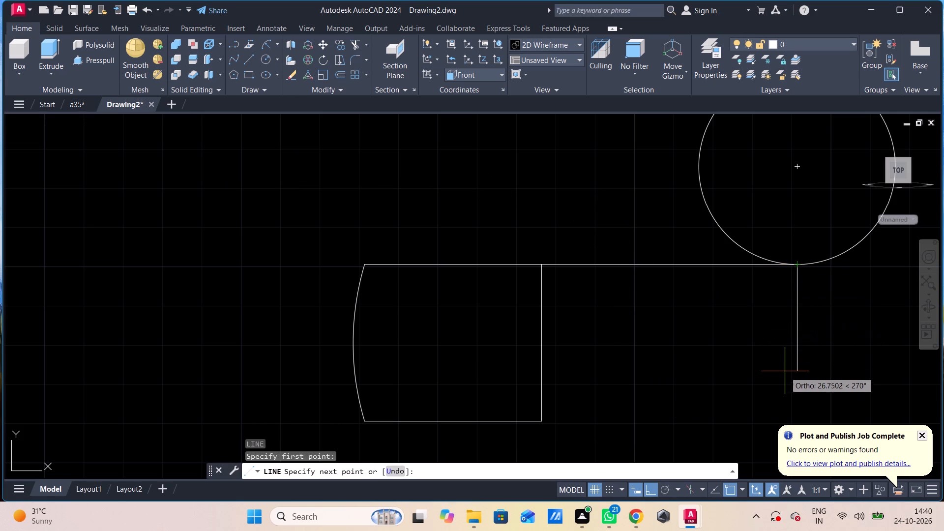
text(40)
key(Return)
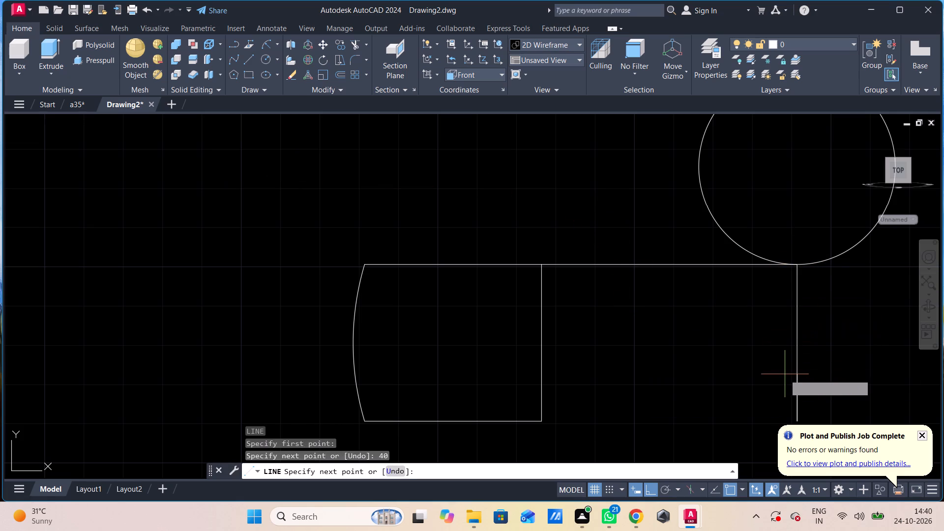
click(544, 425)
key(Escape)
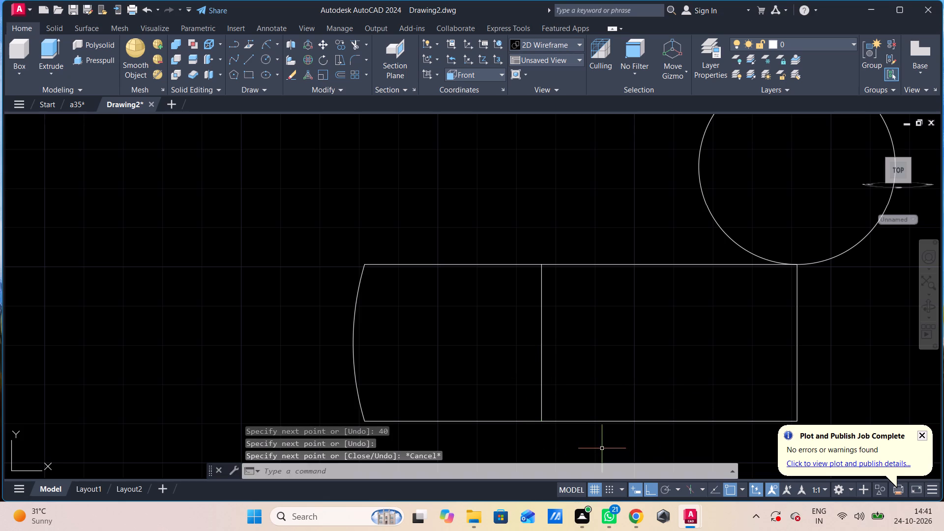
Erase the skewed line joining the 40-unit vertical line's lower end to the block's lower right corner.
shift+middle_drag(609, 459, 723, 497)
shift+middle_drag(583, 376, 621, 443)
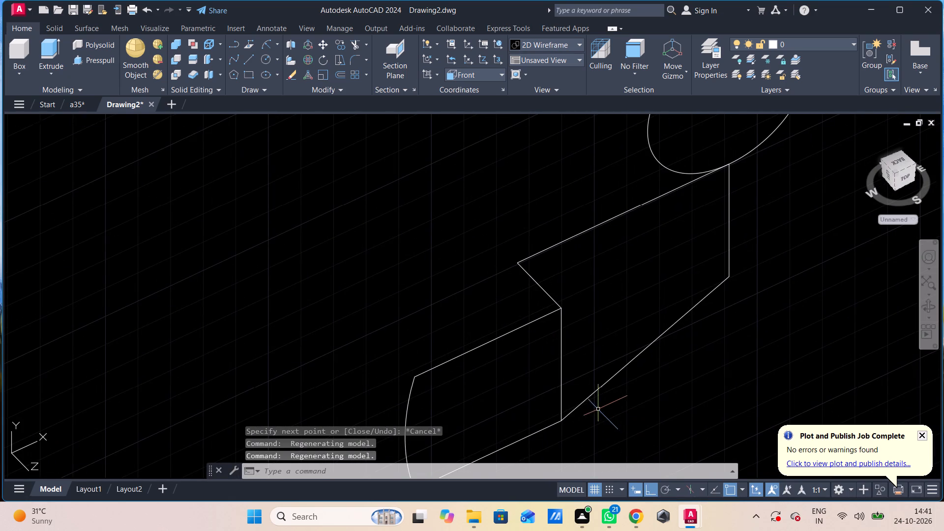
click(588, 400)
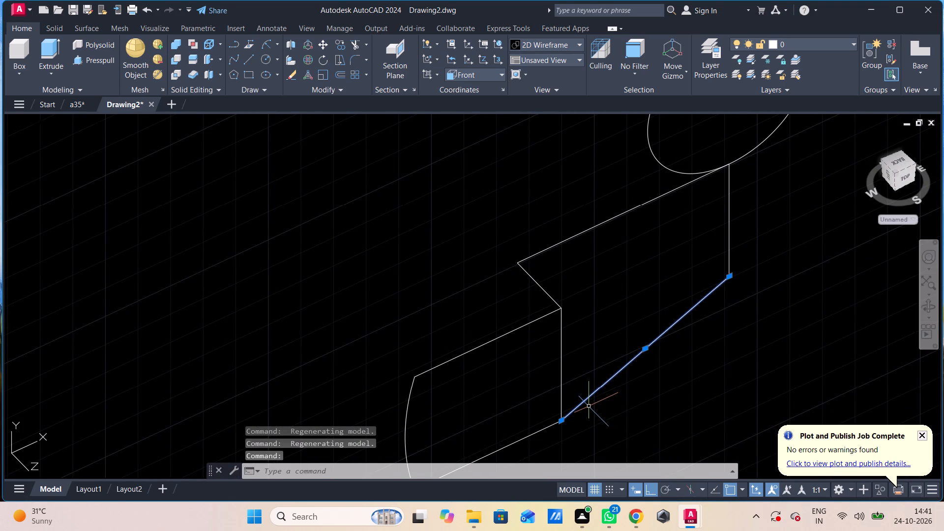
key(Pause)
key(Delete)
Draw a line from the lower end of the 40-unit vertical line below the circle to the block's right vertical edge.
key(l)
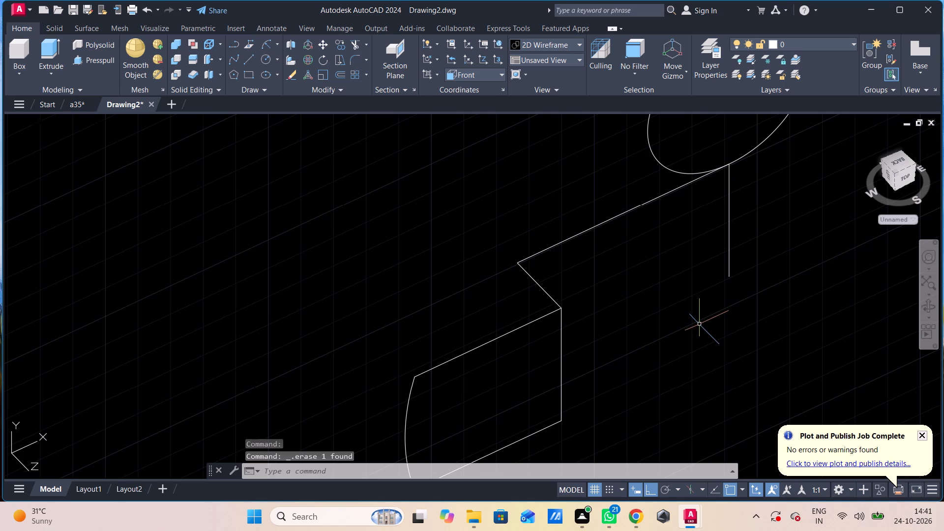
key(Return)
click(727, 281)
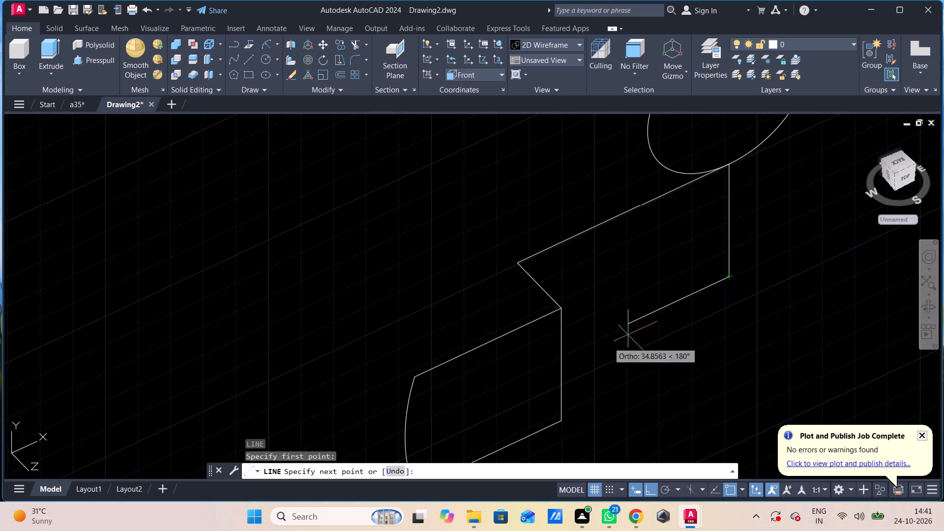
click(557, 357)
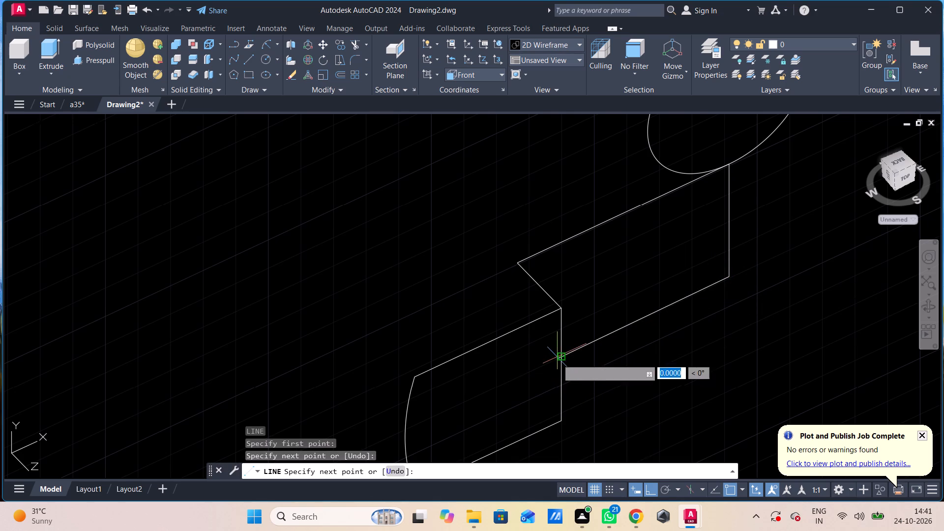
key(Escape)
Draw a vertical line about 60 units down from the arm's rear step corner, crossing past the lower arm line.
shift+middle_drag(617, 397, 589, 412)
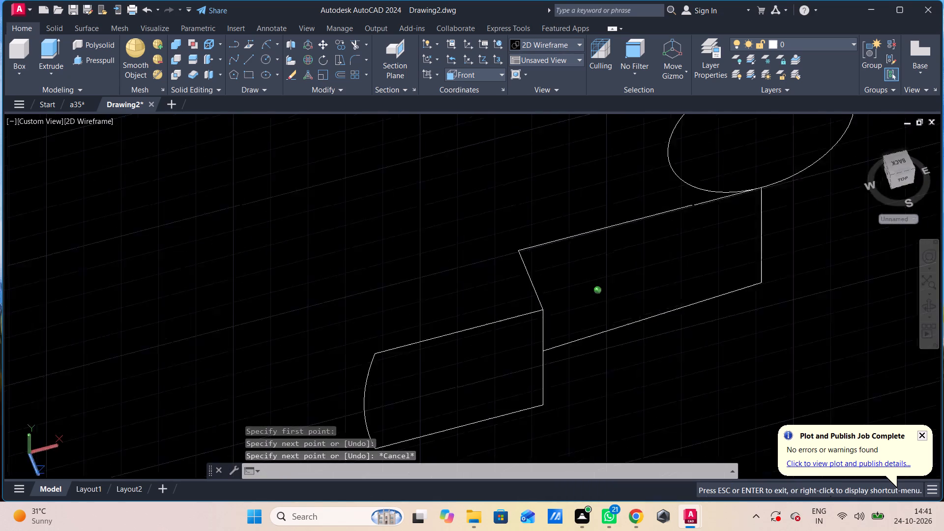
shift+middle_drag(589, 412, 659, 381)
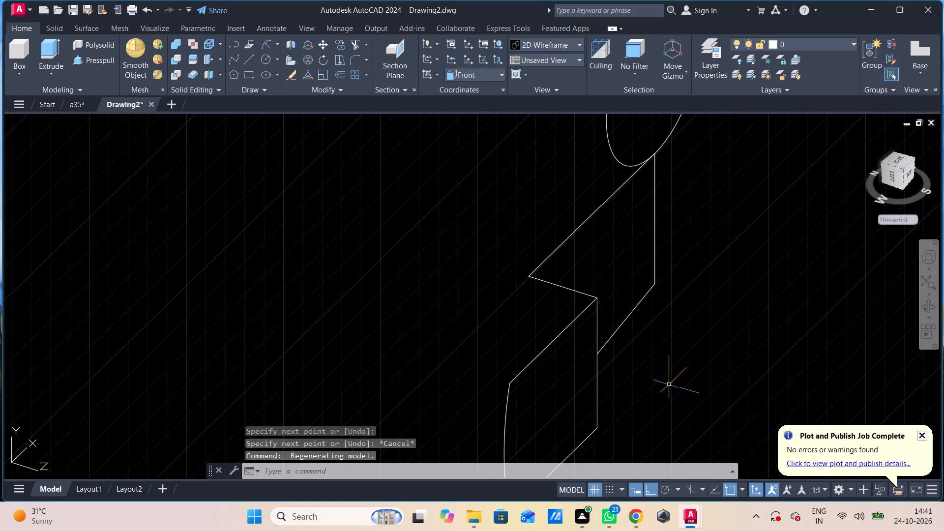
shift+middle_drag(661, 368, 512, 385)
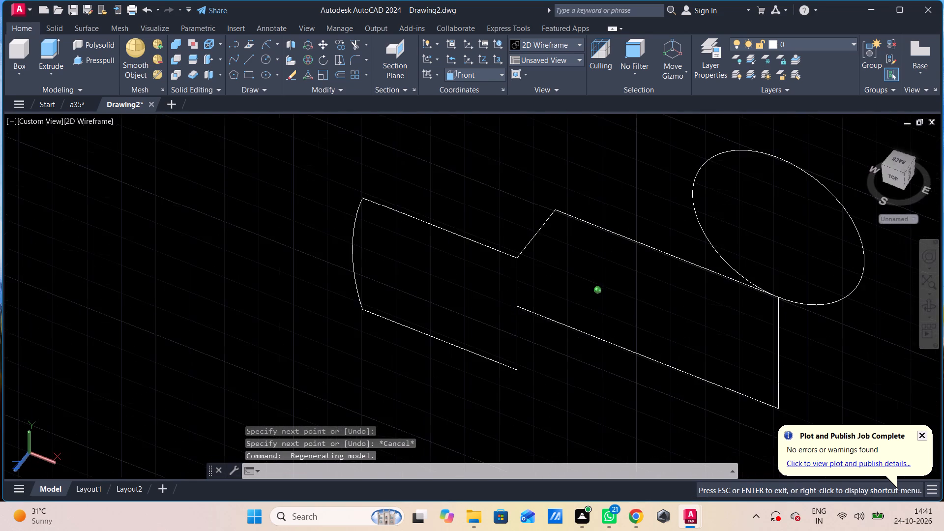
shift+middle_drag(512, 385, 491, 383)
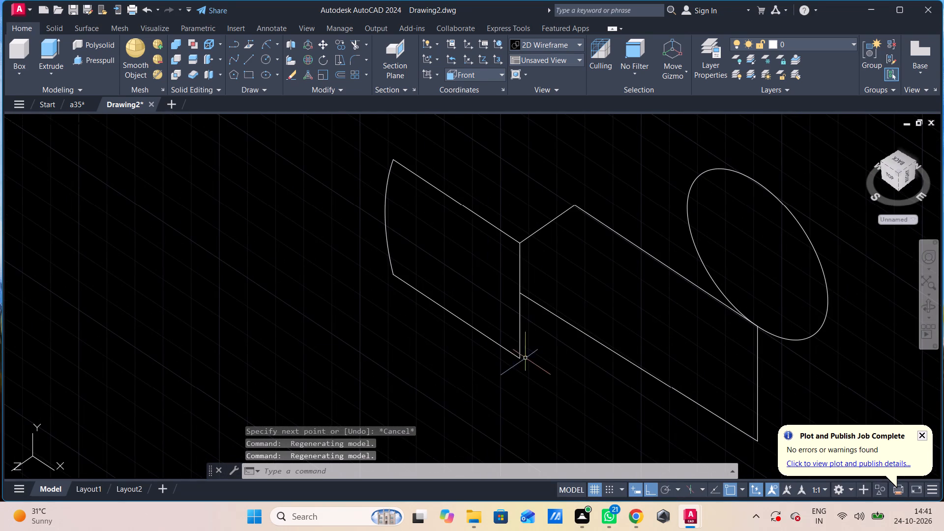
key(l)
key(Return)
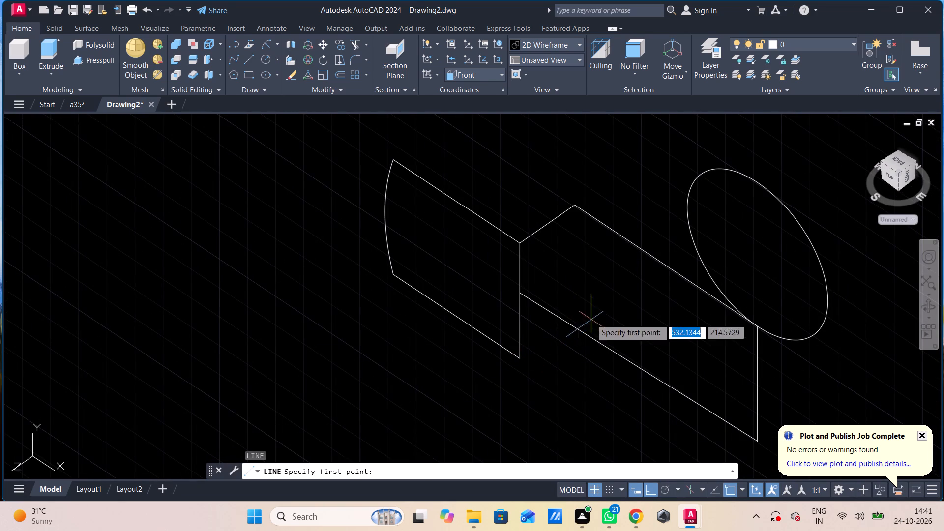
click(573, 206)
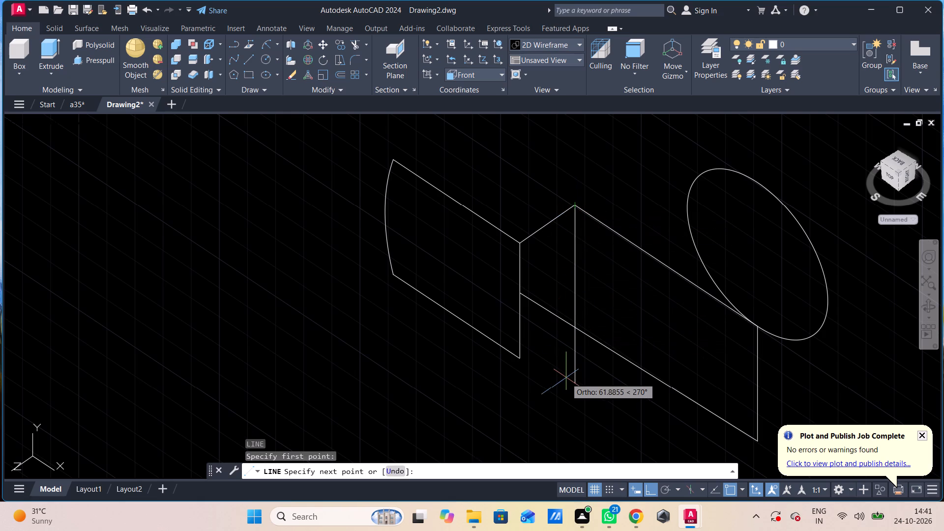
click(566, 370)
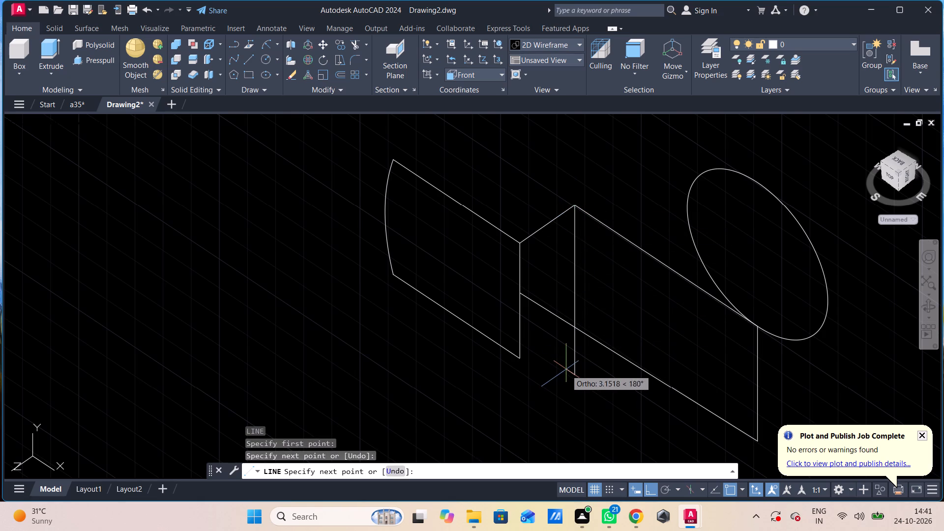
key(Escape)
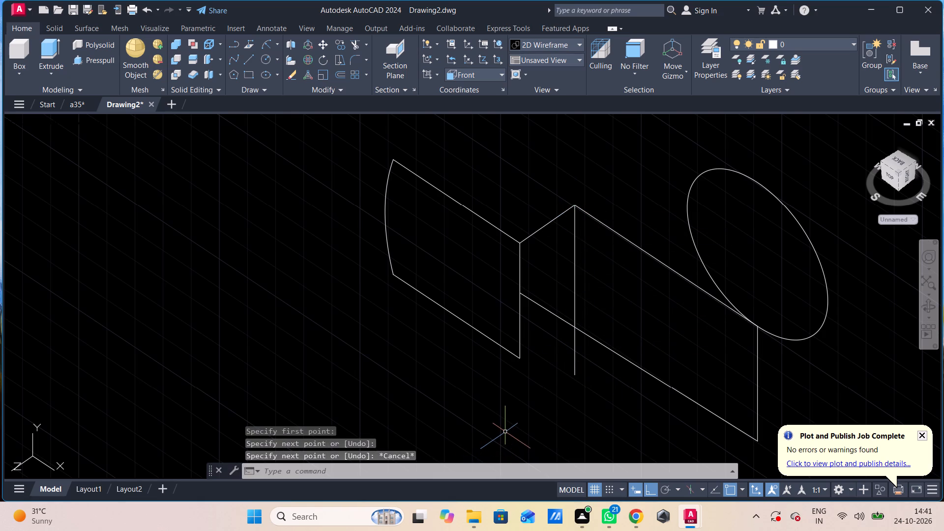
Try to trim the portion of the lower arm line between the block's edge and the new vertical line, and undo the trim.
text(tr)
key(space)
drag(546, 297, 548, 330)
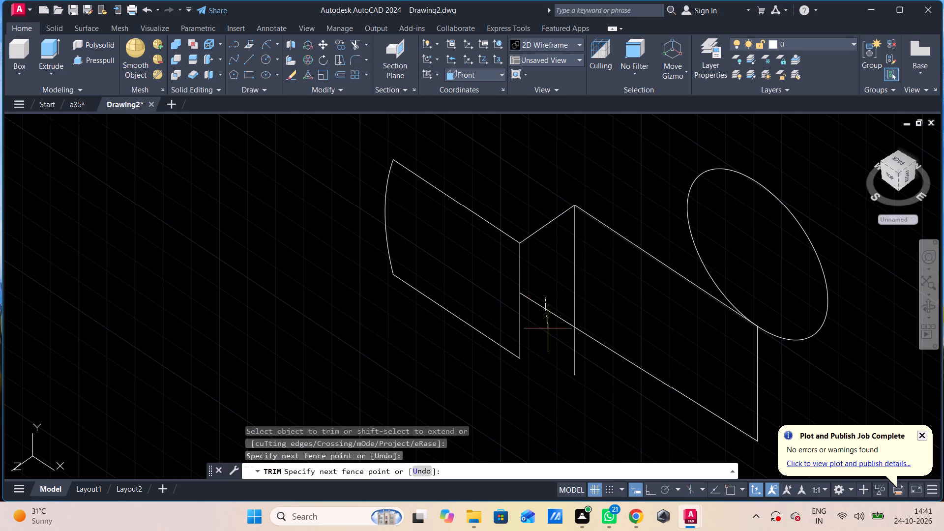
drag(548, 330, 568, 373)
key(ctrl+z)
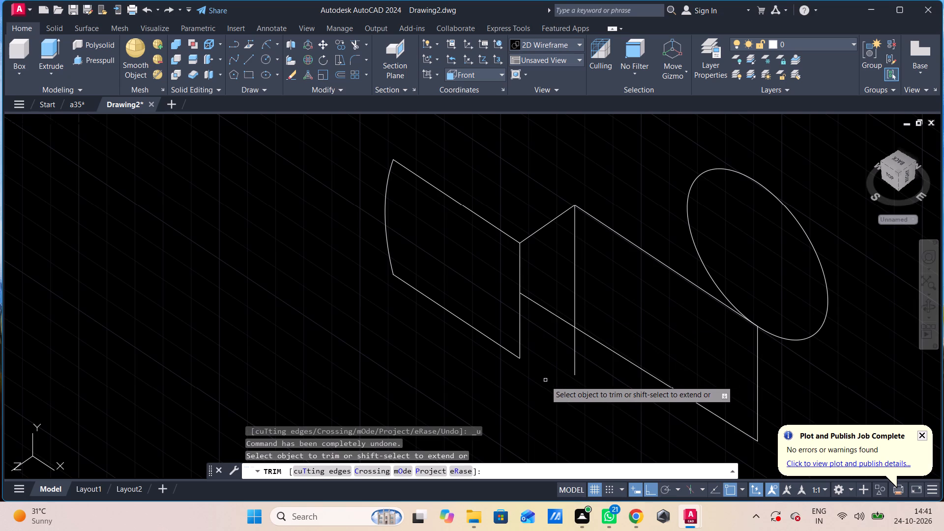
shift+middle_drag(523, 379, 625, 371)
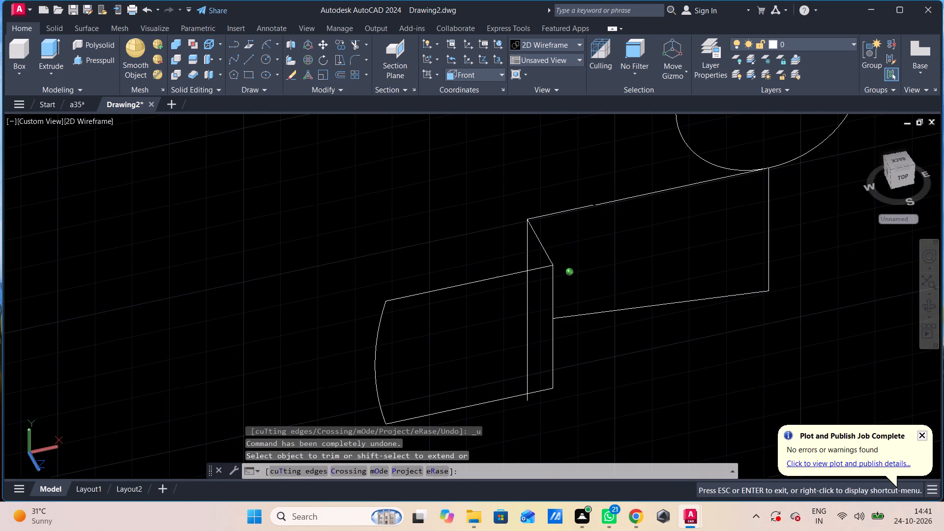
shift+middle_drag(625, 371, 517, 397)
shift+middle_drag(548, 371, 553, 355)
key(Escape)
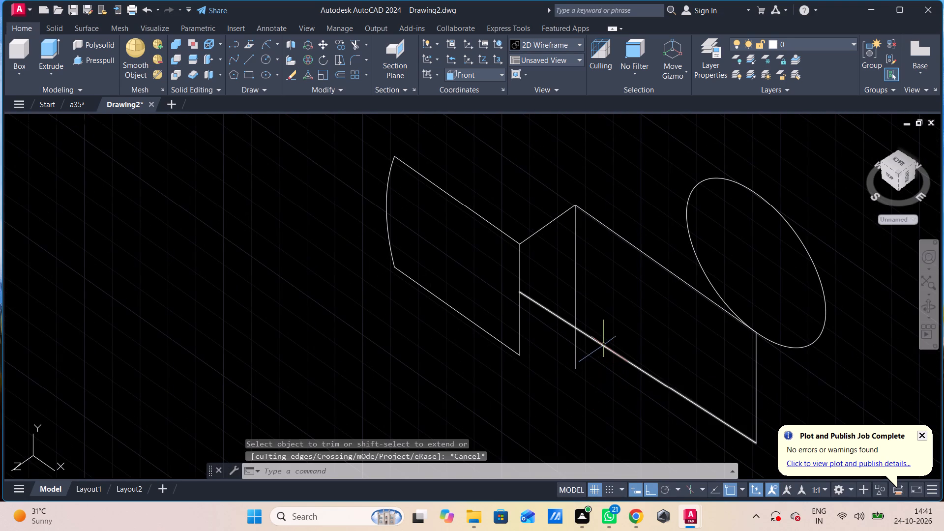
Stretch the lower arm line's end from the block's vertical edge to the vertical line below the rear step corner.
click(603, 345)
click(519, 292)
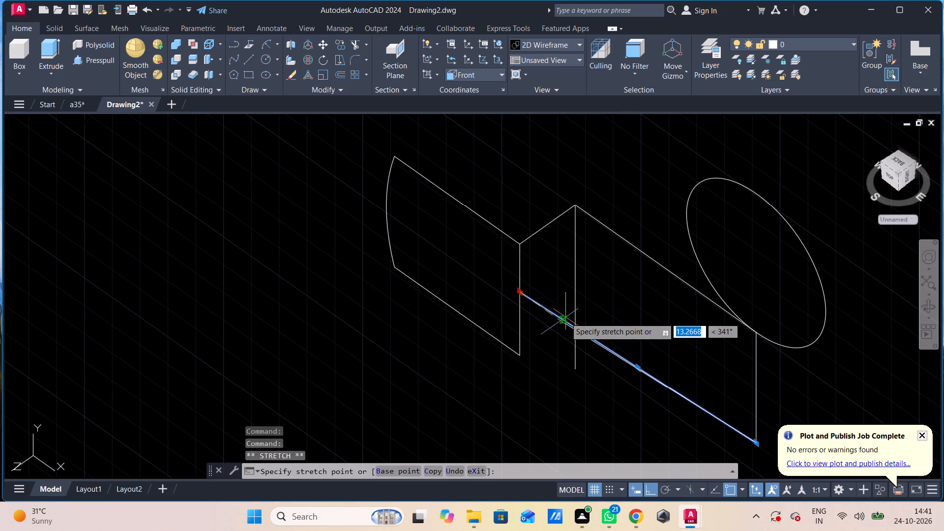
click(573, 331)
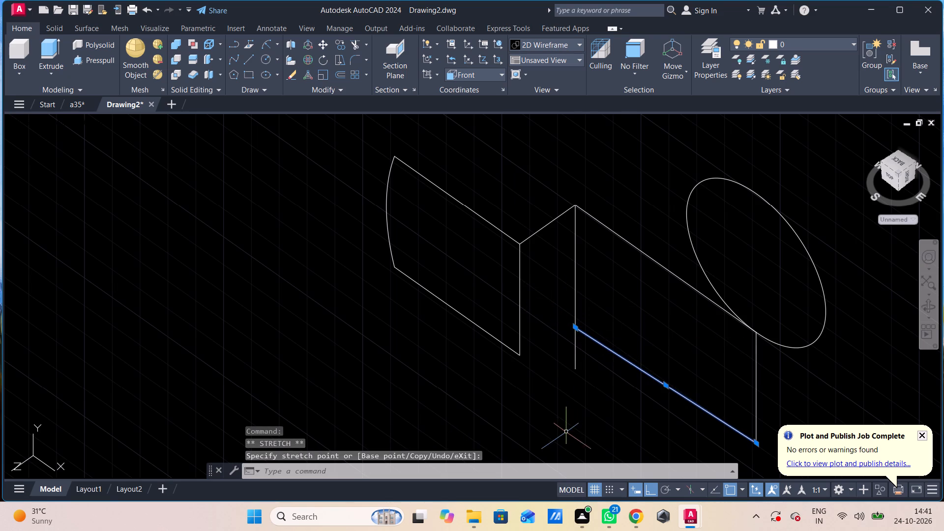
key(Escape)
Erase the lower arm line running between the rear step's vertical line and the 40-unit vertical line below the circle.
shift+middle_drag(596, 417, 604, 417)
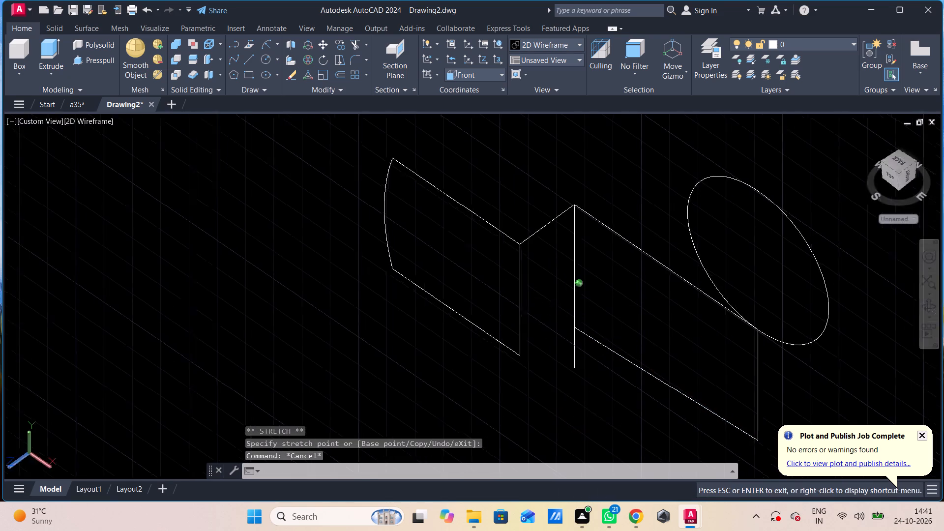
shift+middle_drag(604, 417, 643, 399)
shift+middle_drag(636, 401, 682, 378)
shift+middle_drag(630, 382, 584, 397)
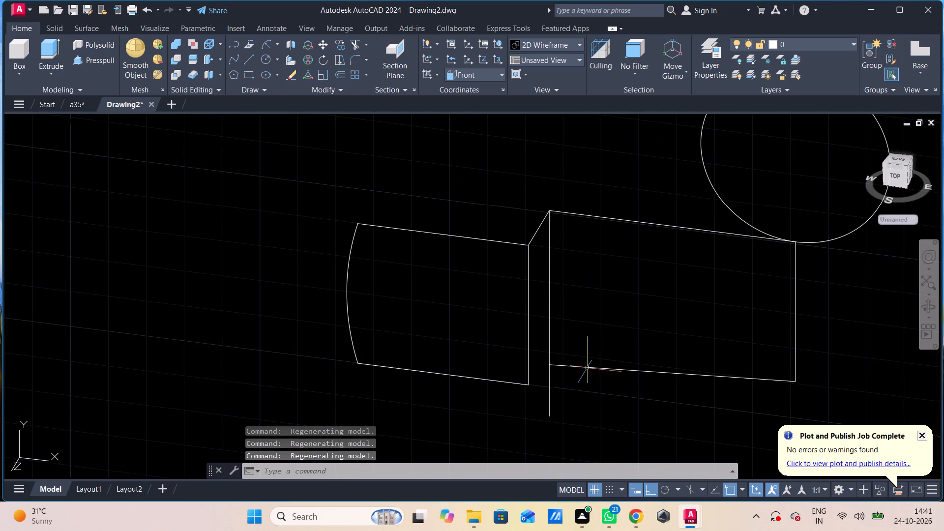
click(587, 368)
key(Delete)
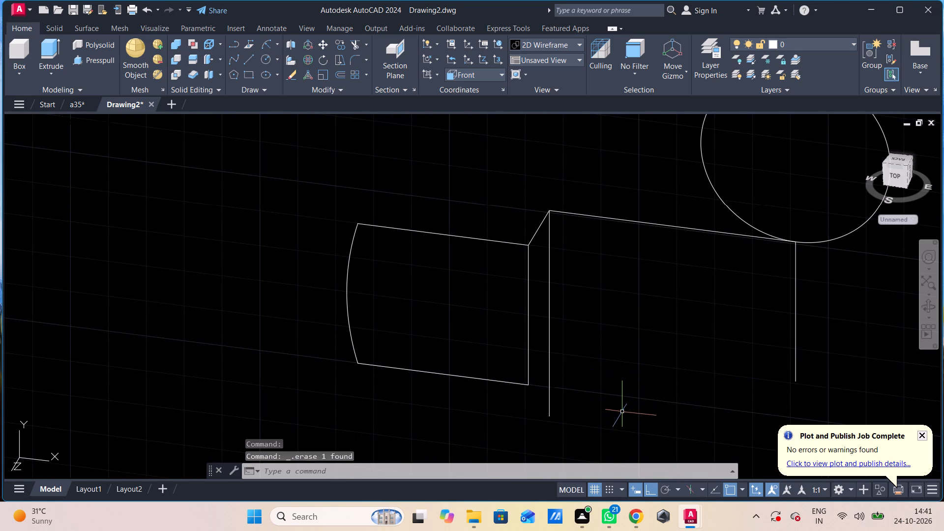
Draw a 65-unit horizontal line from the lower end of the vertical line below the circle to the rear step's vertical line.
key(l)
key(Return)
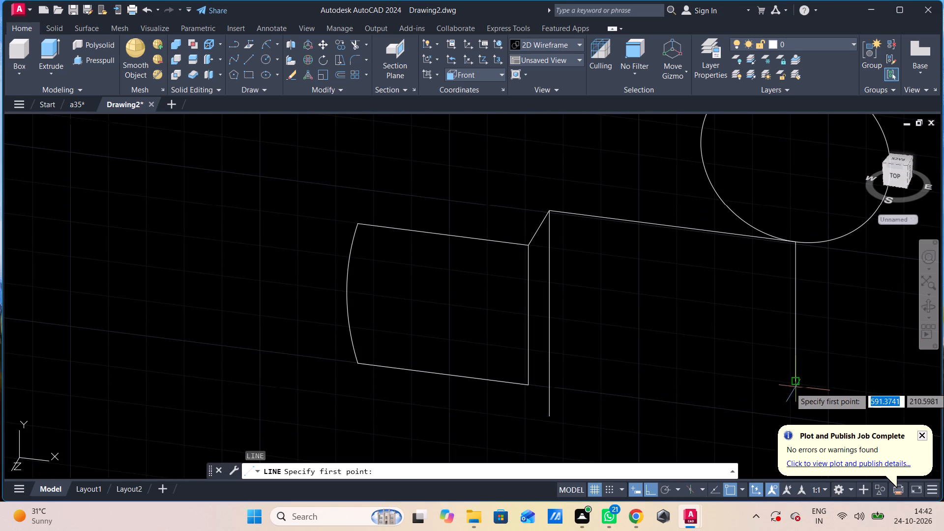
click(796, 387)
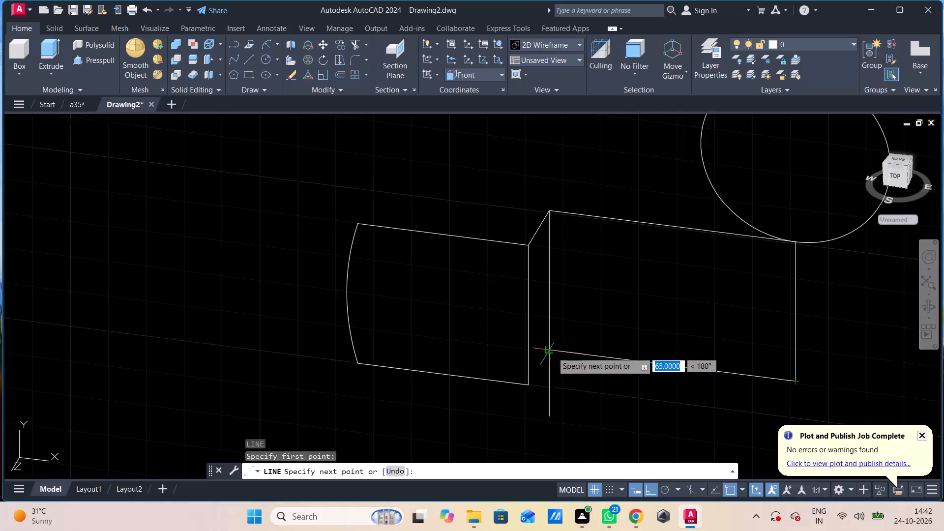
click(552, 352)
key(Escape)
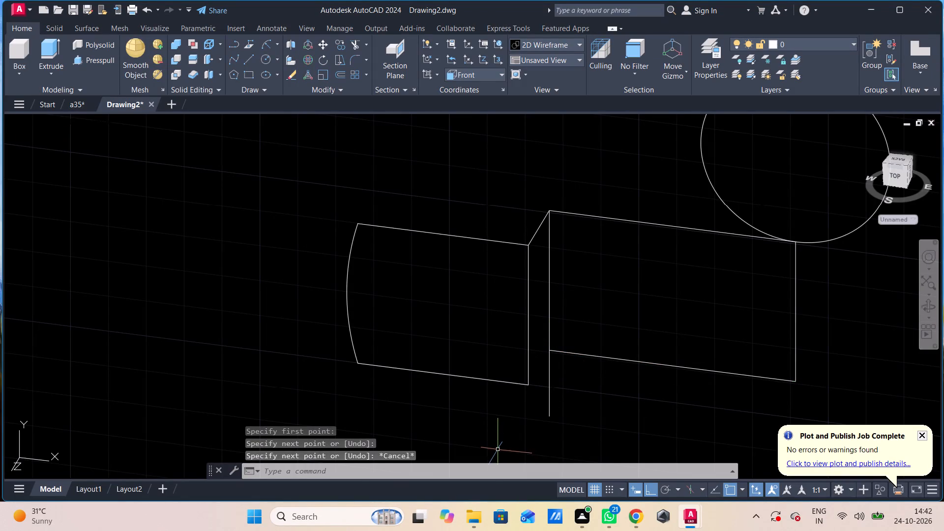
Trim the part of the rear step's vertical line that extends below the new lower arm line.
text(tr)
key(space)
click(560, 388)
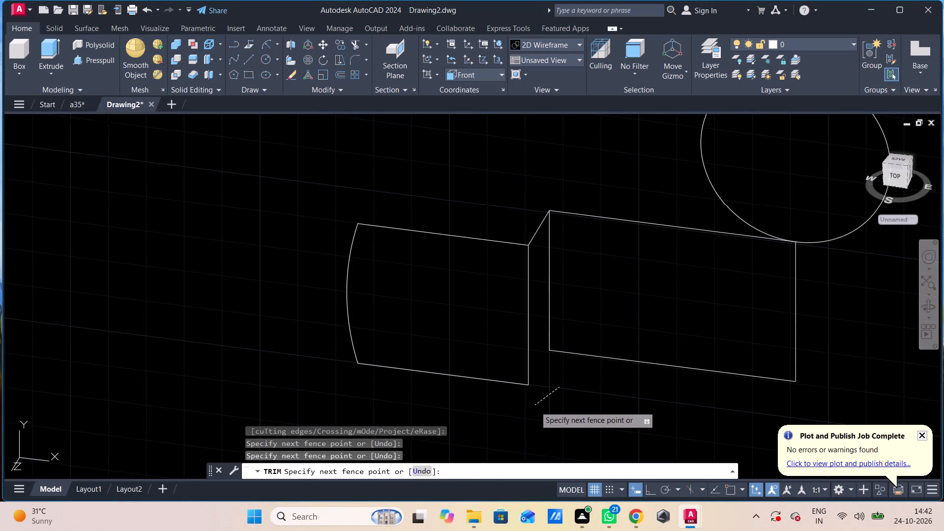
click(535, 406)
key(Escape)
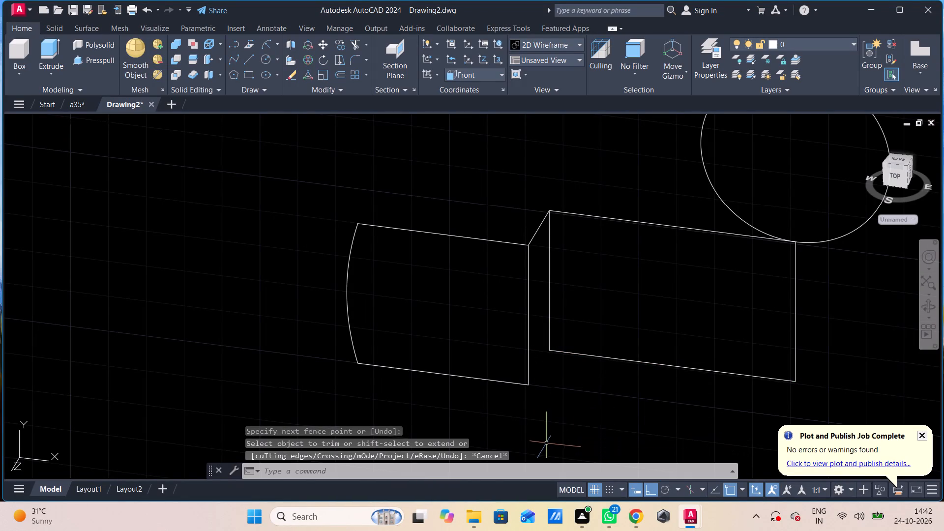
Draw a 20-unit line joining the block's lower inner corner to the arm's lower rear step corner.
key(l)
key(Return)
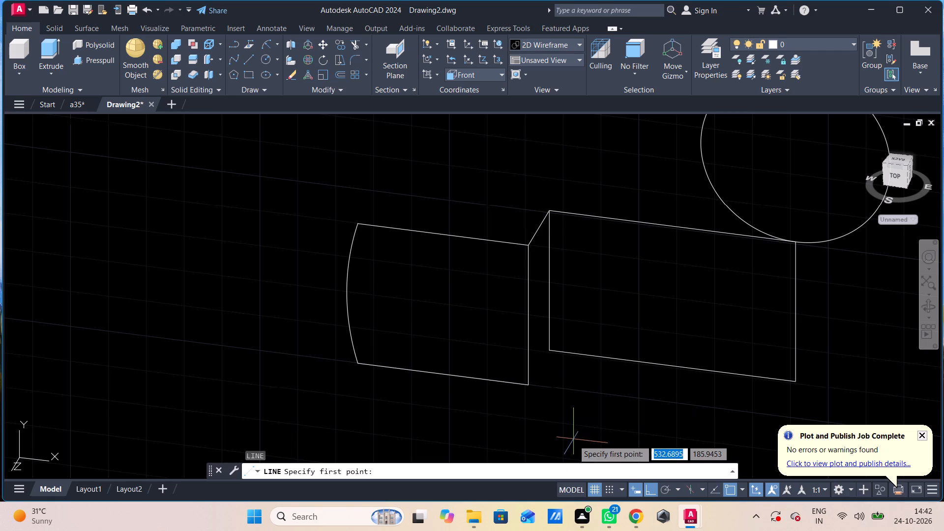
click(531, 392)
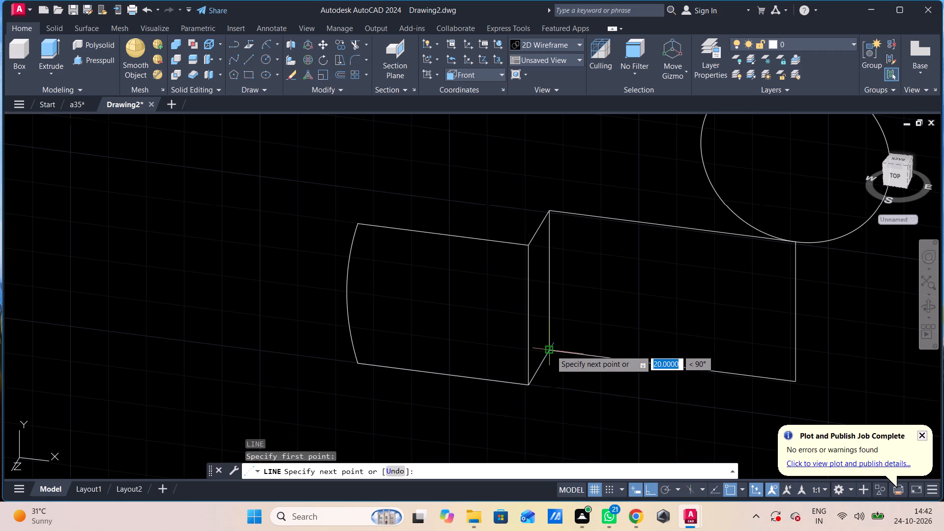
click(551, 351)
key(Escape)
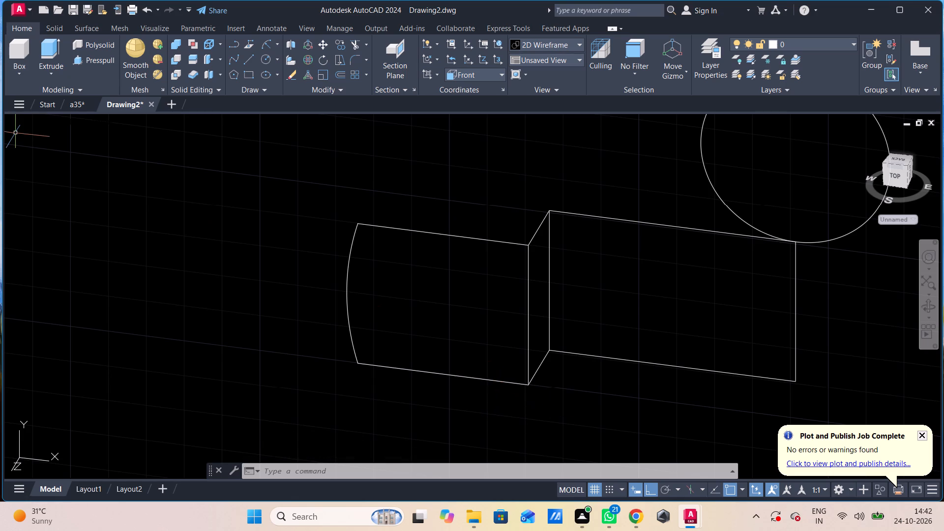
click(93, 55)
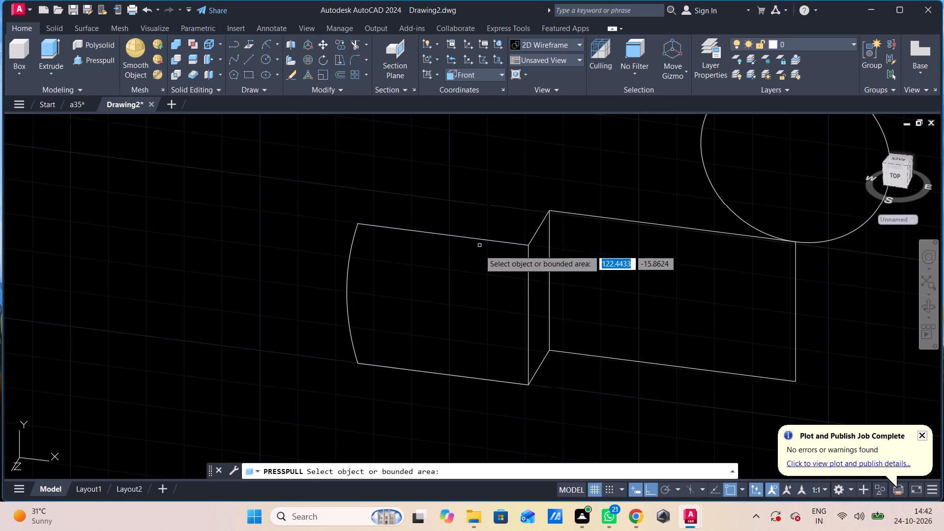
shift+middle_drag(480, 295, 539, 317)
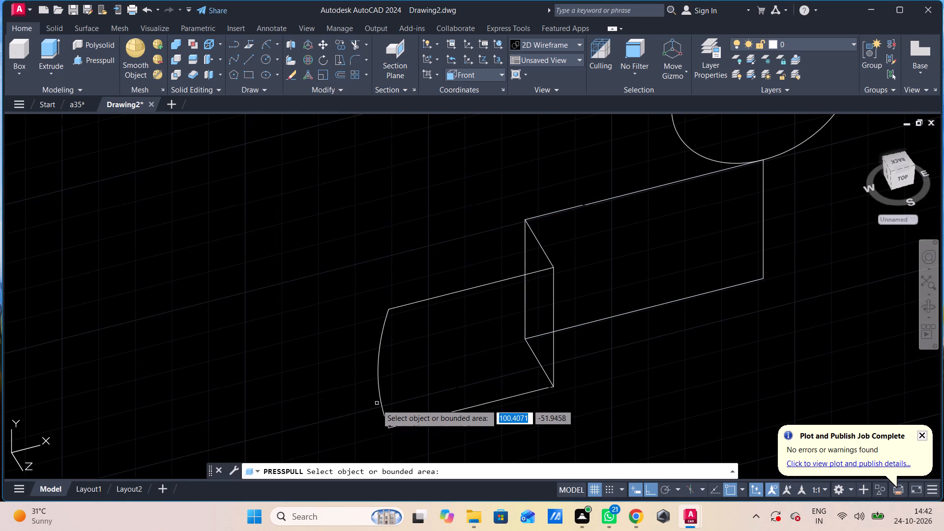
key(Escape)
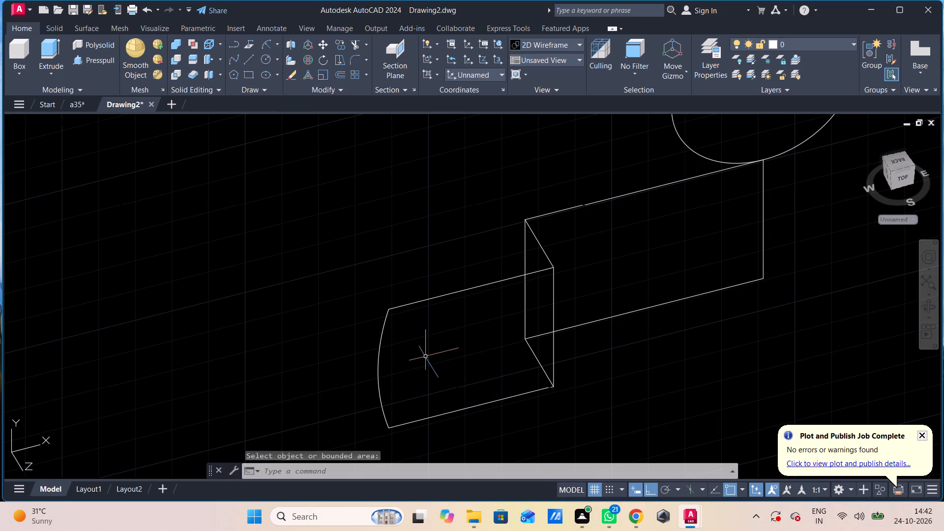
Join all the stepped arm's lines and its end arc, leaving out the circle.
scroll(426, 356, down, 1)
click(662, 258)
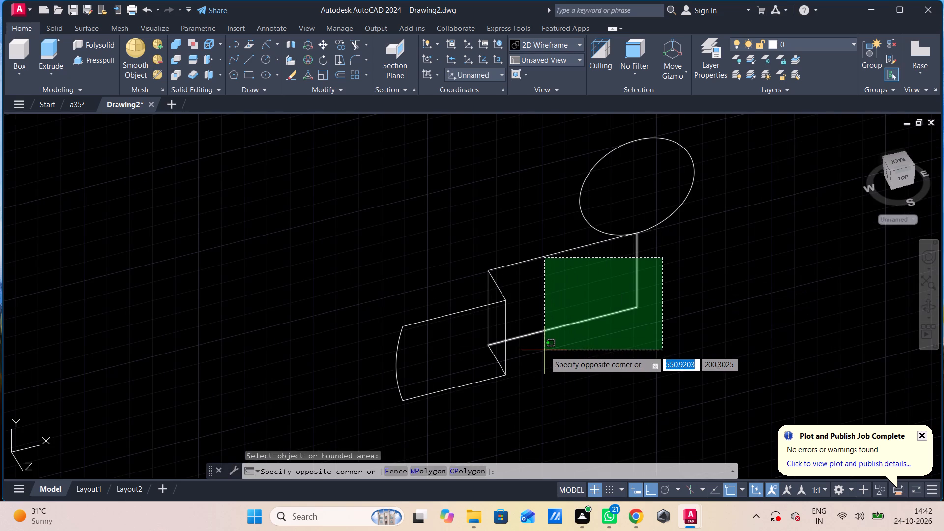
click(388, 406)
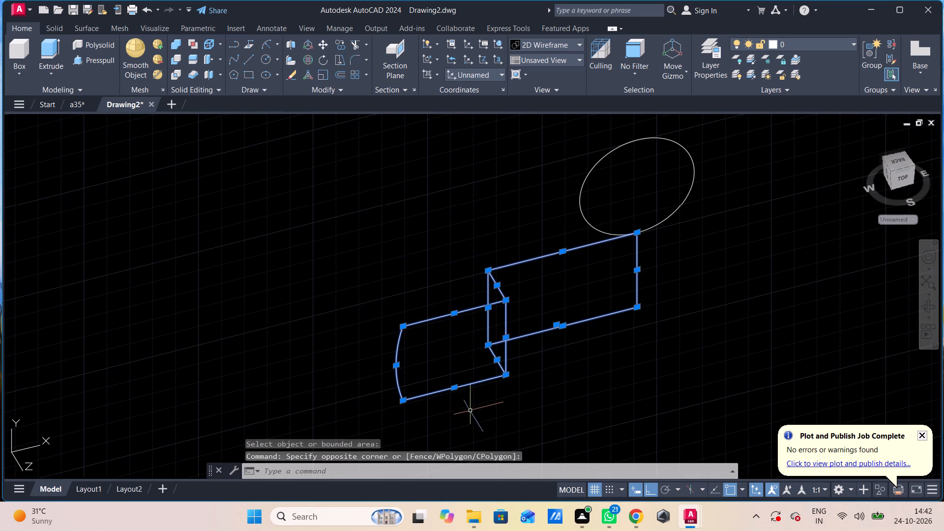
key(j)
key(Return)
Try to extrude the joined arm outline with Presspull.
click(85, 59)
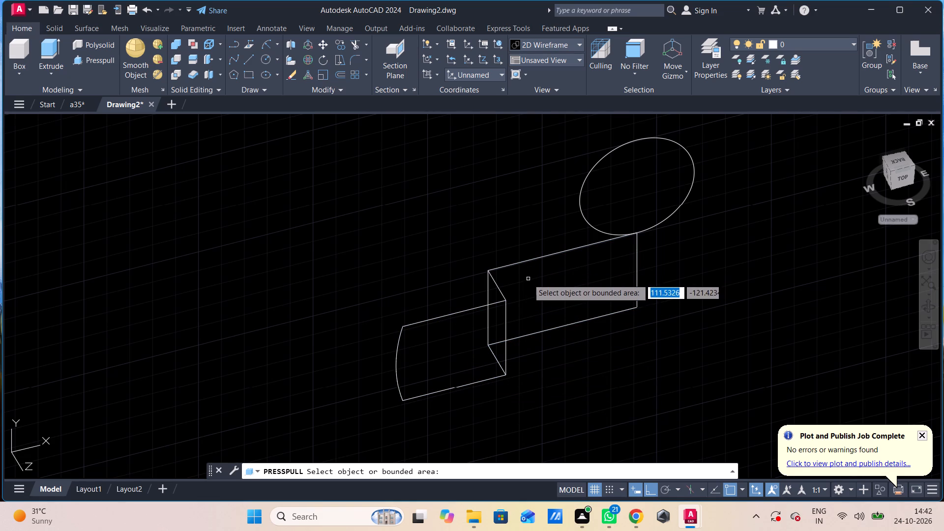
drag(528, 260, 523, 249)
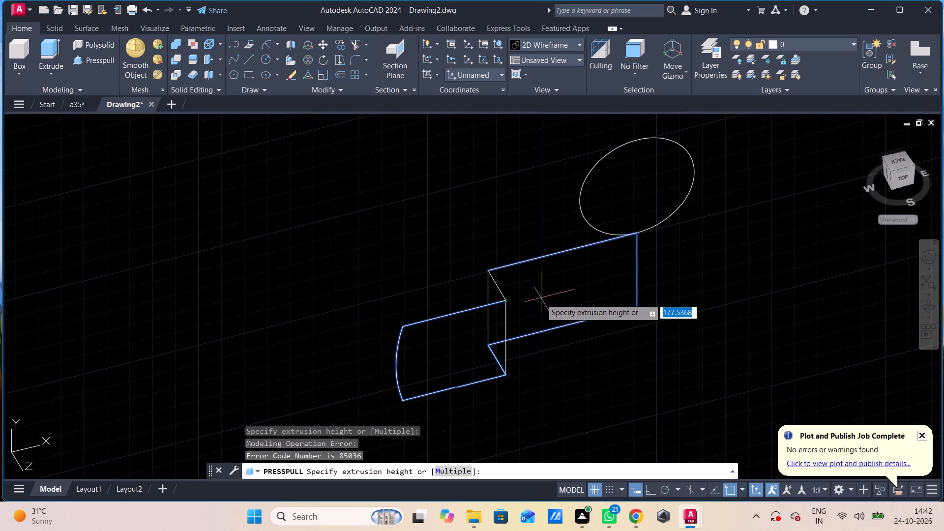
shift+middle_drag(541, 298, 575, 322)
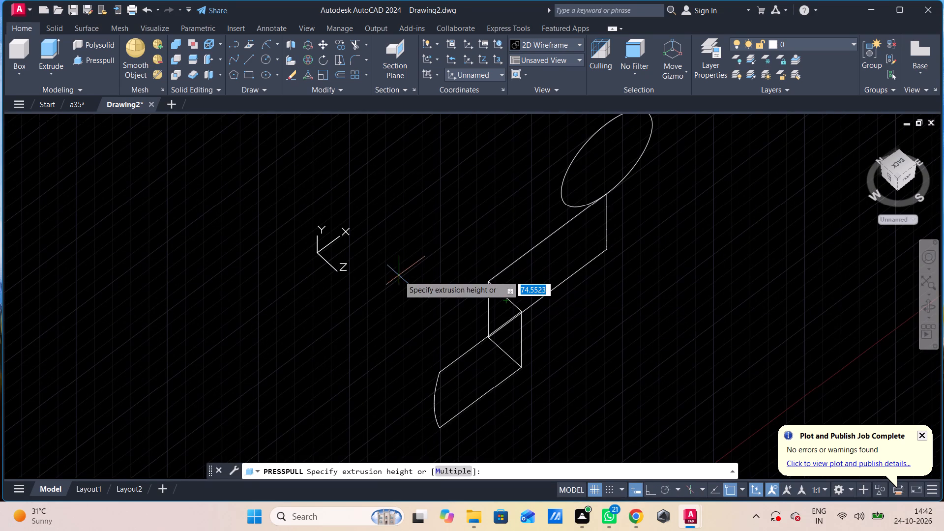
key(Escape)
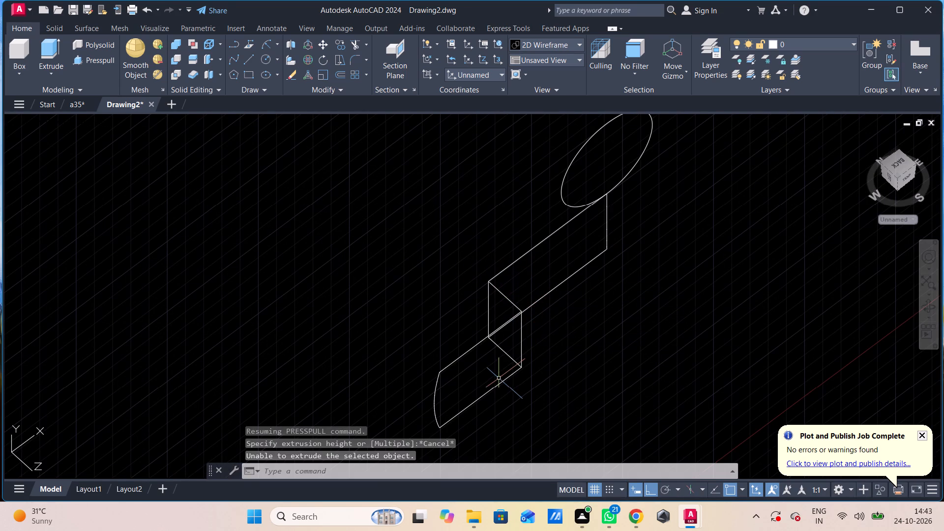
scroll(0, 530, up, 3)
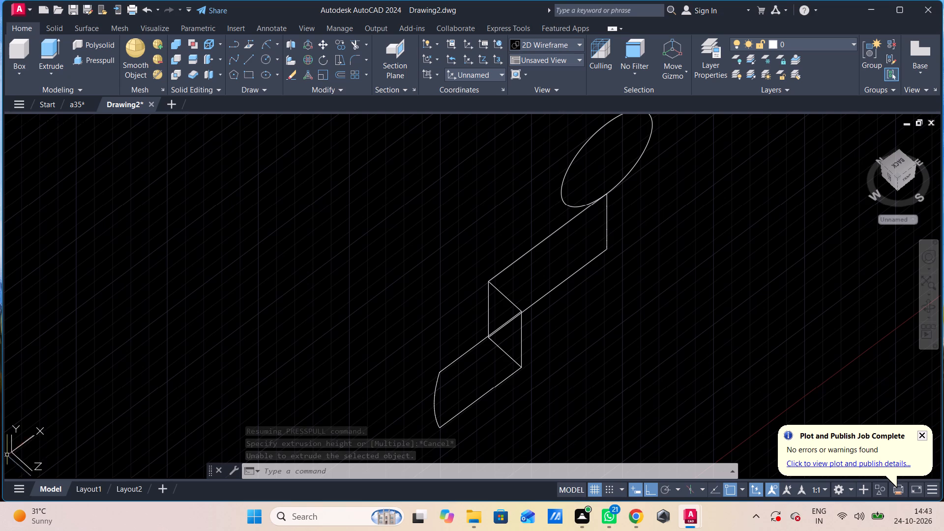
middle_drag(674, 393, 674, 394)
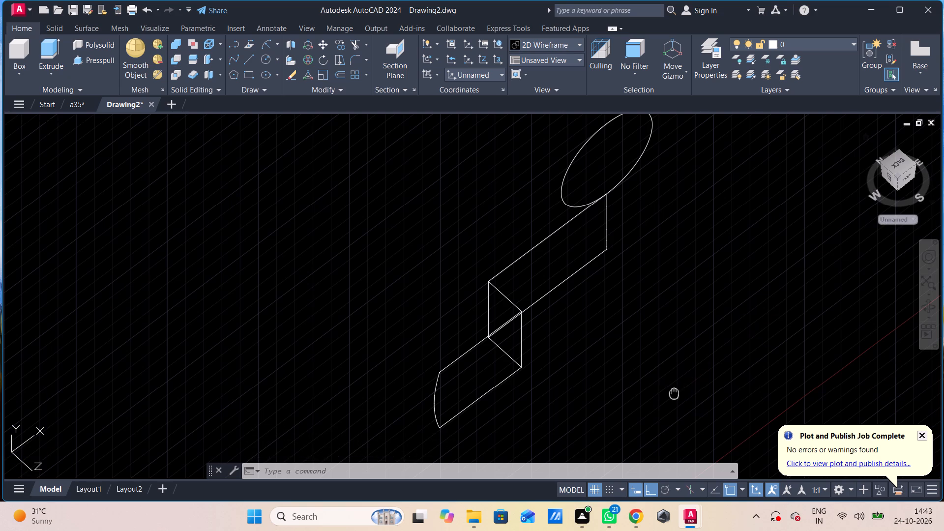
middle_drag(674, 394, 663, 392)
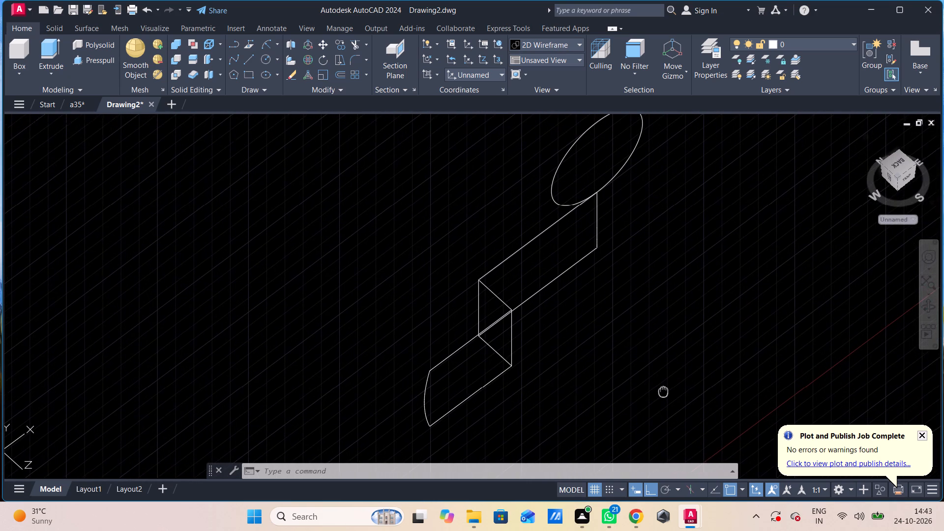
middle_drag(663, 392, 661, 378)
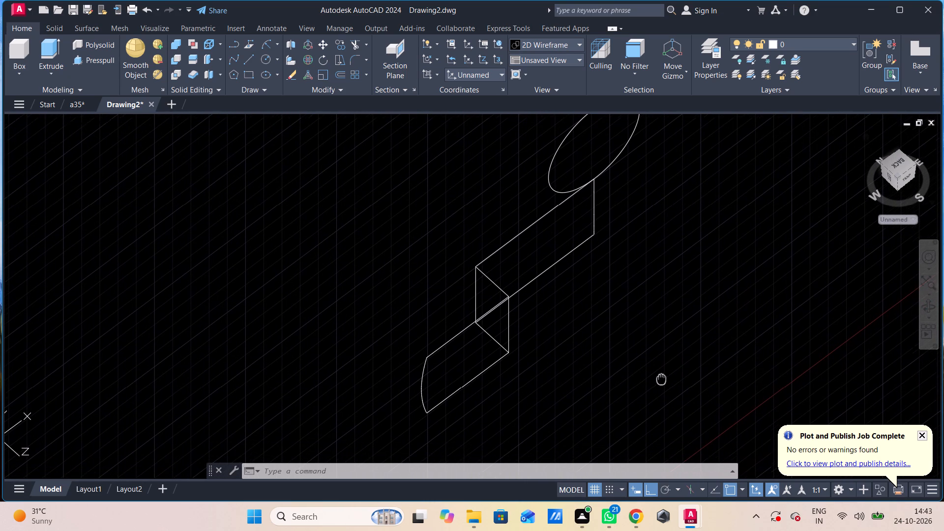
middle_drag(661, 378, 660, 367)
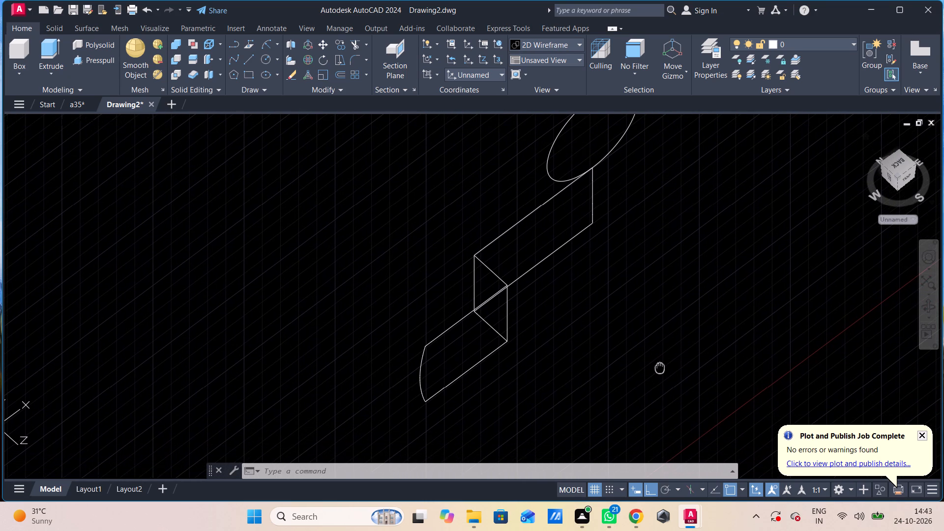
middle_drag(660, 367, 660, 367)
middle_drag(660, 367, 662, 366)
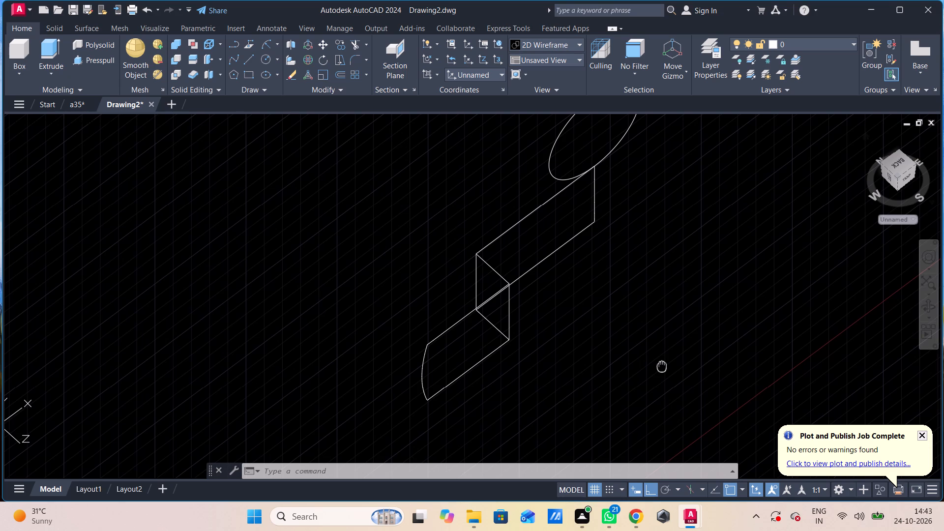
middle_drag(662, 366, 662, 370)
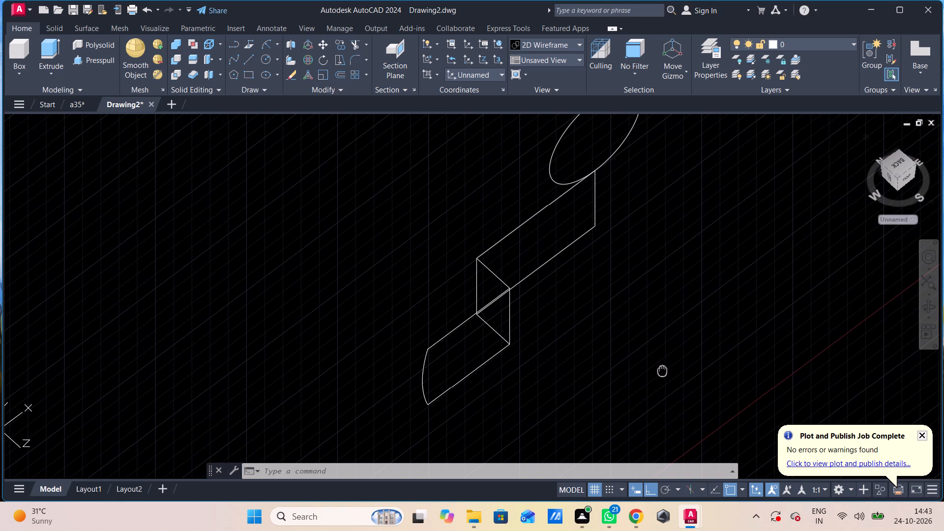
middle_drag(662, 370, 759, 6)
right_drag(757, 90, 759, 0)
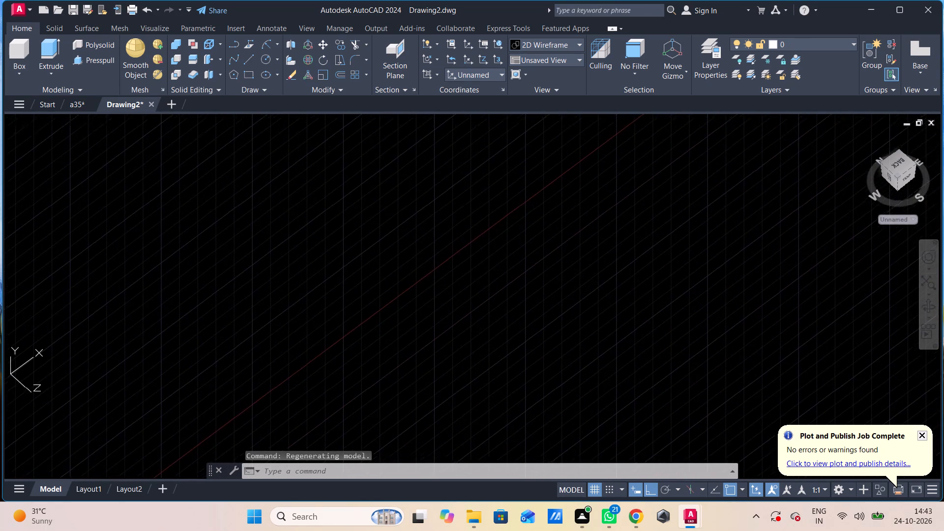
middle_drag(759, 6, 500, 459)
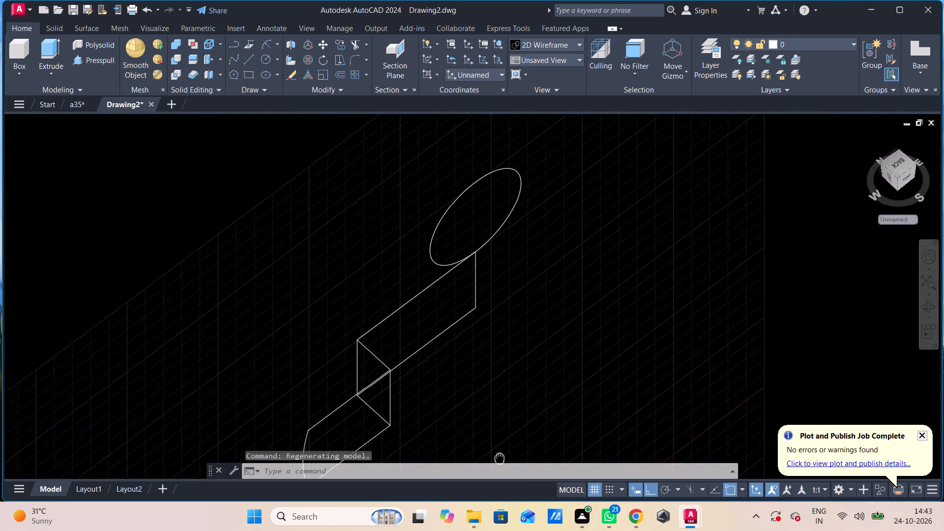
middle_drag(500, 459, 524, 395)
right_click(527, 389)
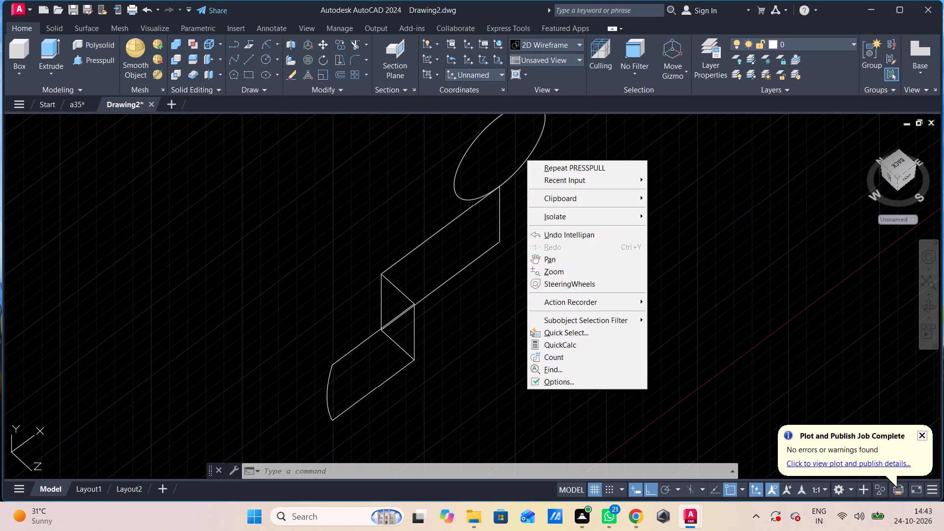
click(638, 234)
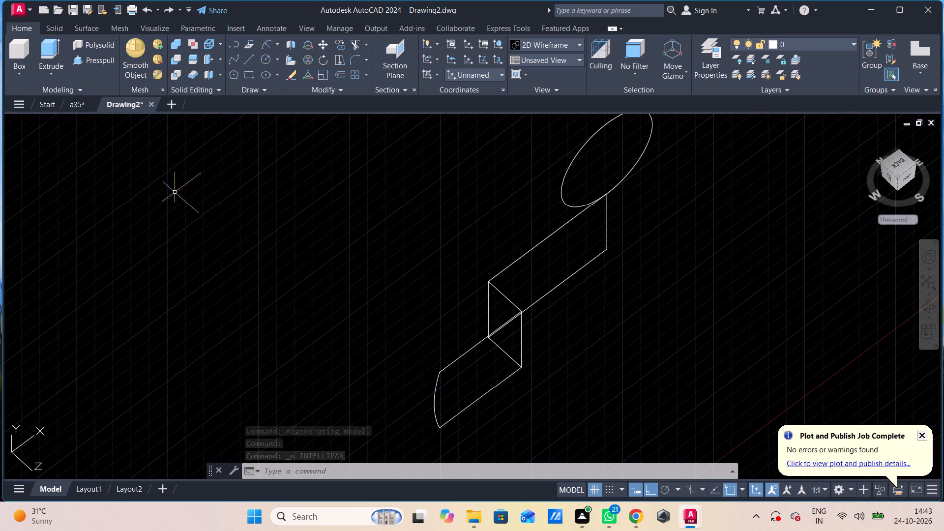
Presspull the open three-sided step outline in the middle of the arm by a short freehand distance.
click(107, 59)
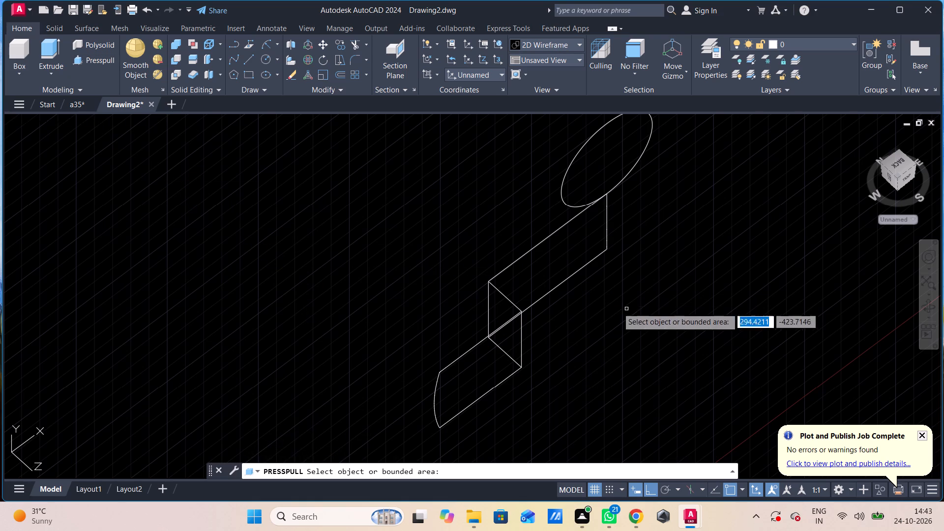
click(521, 328)
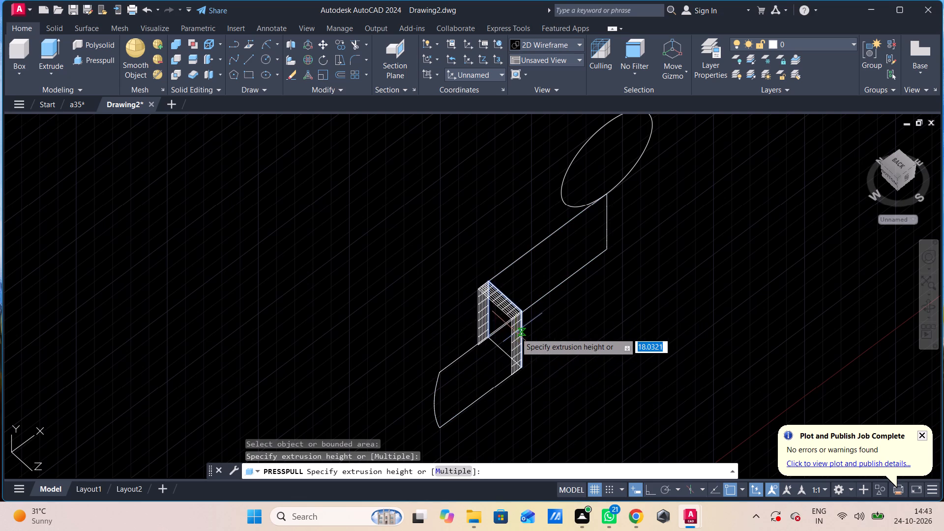
click(537, 371)
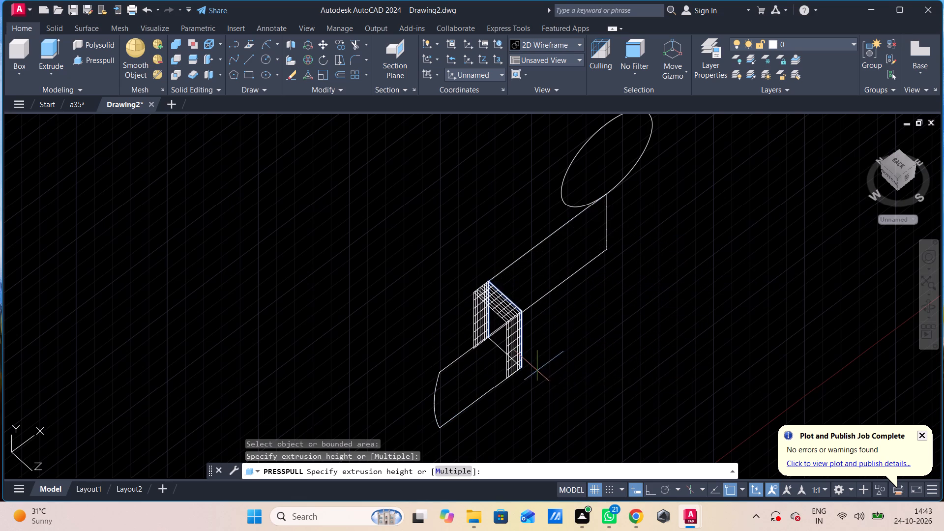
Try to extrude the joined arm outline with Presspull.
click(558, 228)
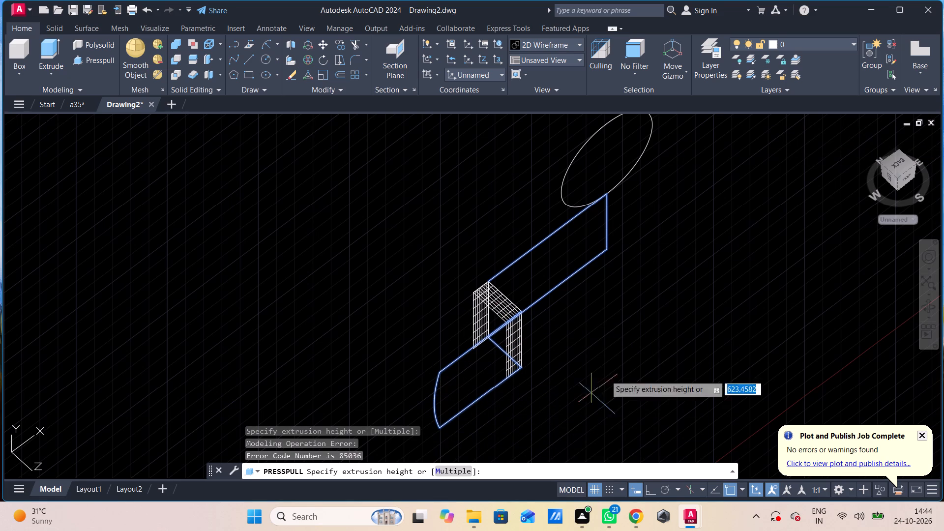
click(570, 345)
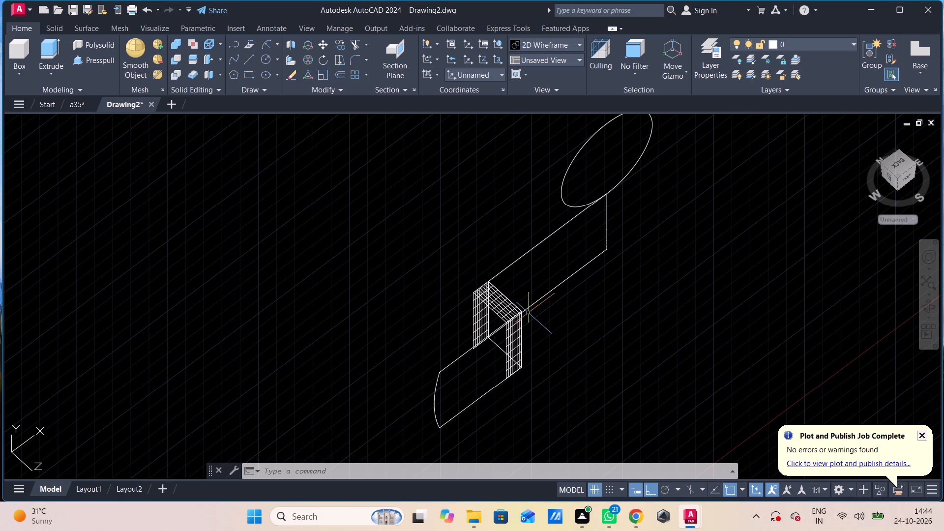
Switch to the Left view, with empty drawing space beside the existing arm model.
click(57, 118)
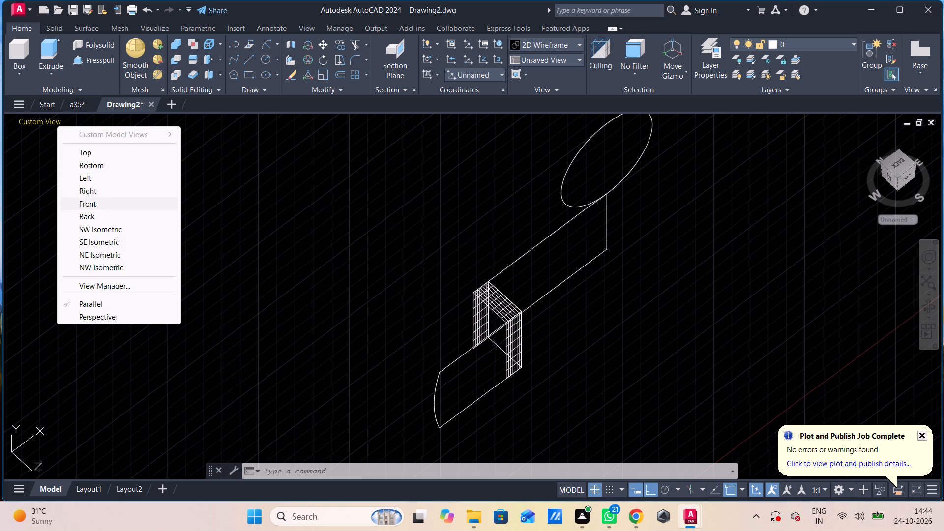
click(111, 176)
scroll(220, 213, down, 1)
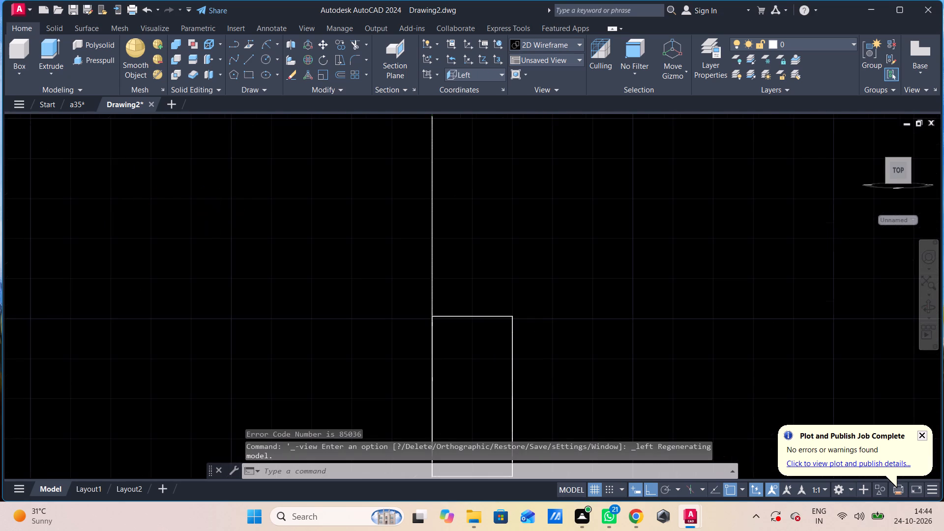
scroll(220, 213, down, 2)
middle_drag(393, 228, 266, 265)
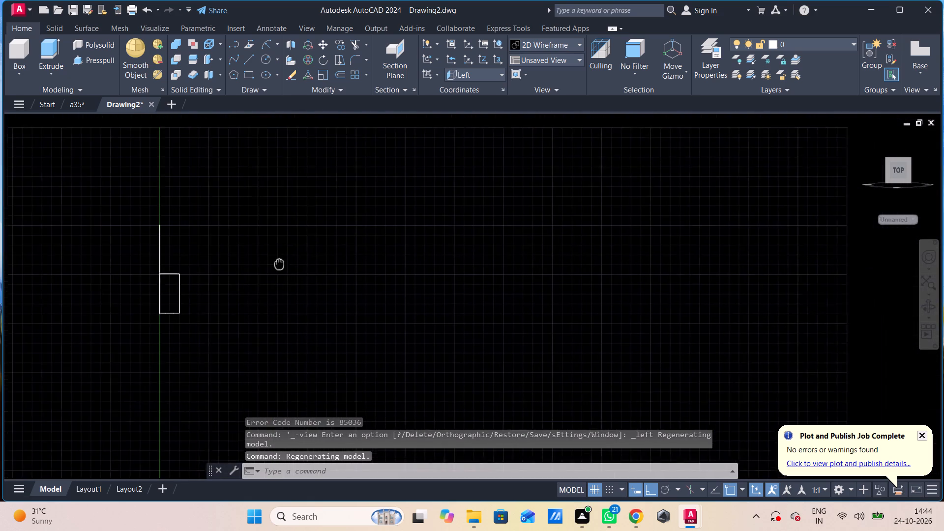
middle_drag(266, 265, 147, 276)
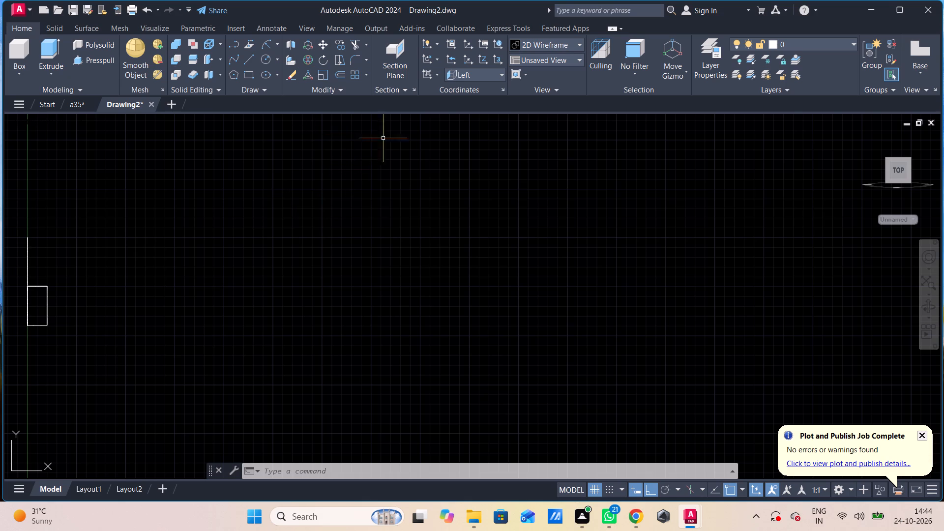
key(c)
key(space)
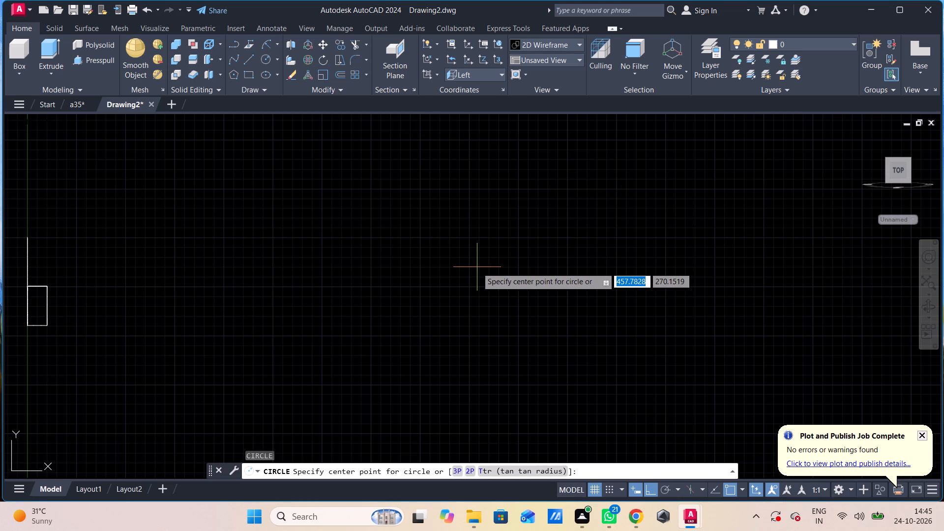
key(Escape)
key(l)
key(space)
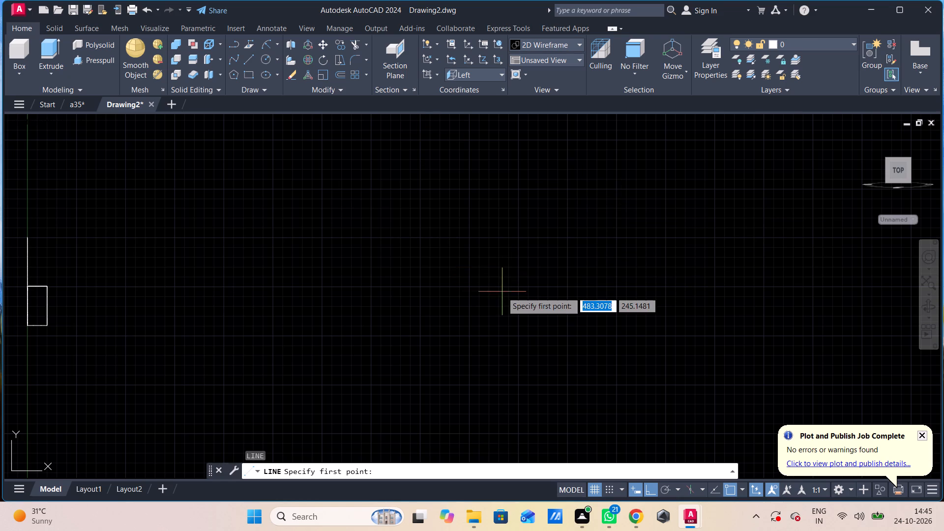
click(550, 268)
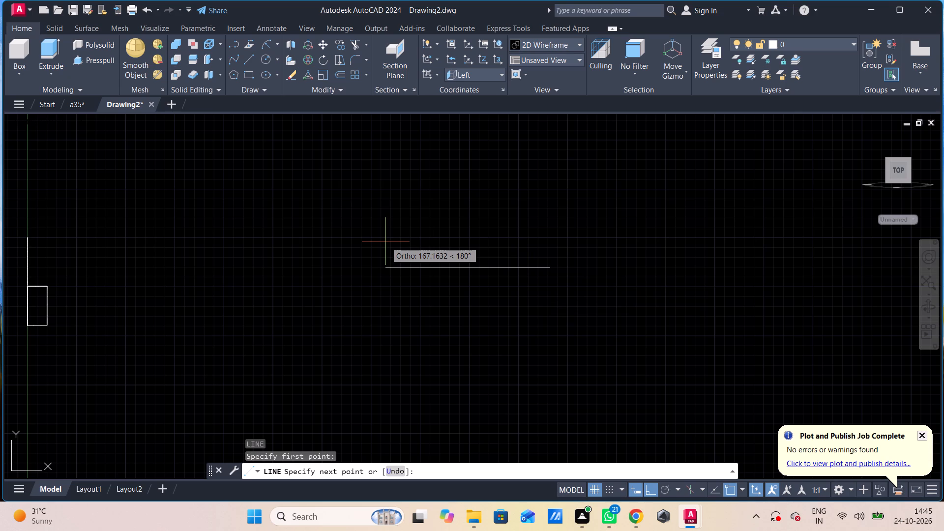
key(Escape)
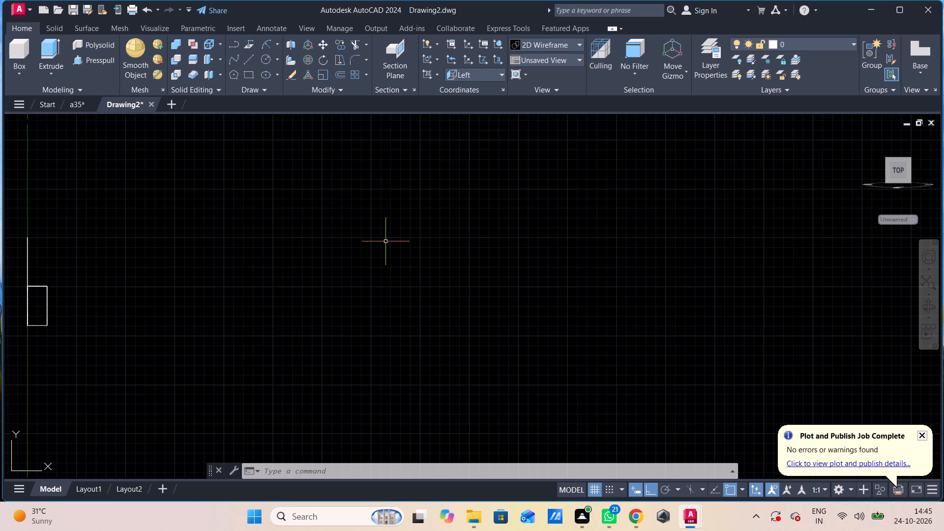
Draw a circle of radius 25 in the empty space beside the existing model.
text(c)
key(space)
click(561, 253)
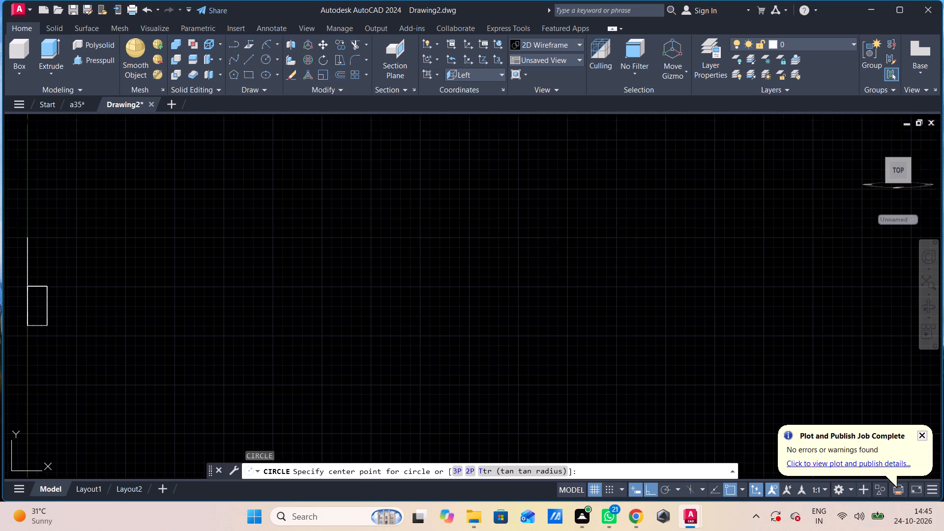
text(25)
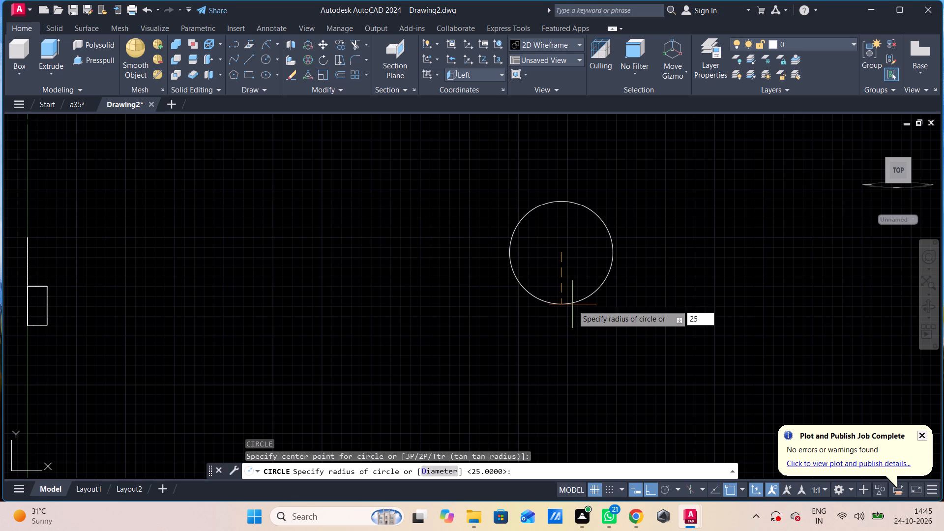
key(Return)
Draw a connected stepped line from the circle's bottom point: 65 units horizontally outward, 30 down, and 45 further outward.
scroll(568, 292, up, 2)
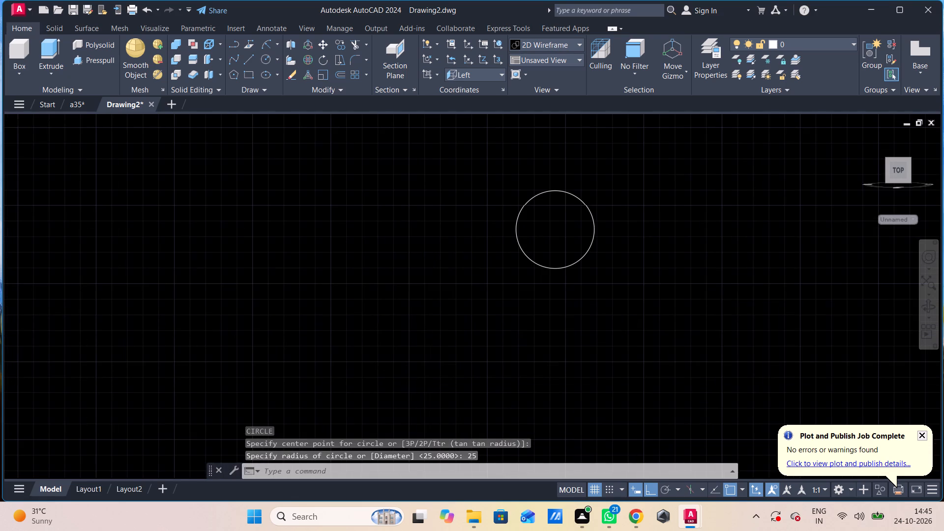
middle_drag(568, 292, 591, 360)
key(l)
key(Return)
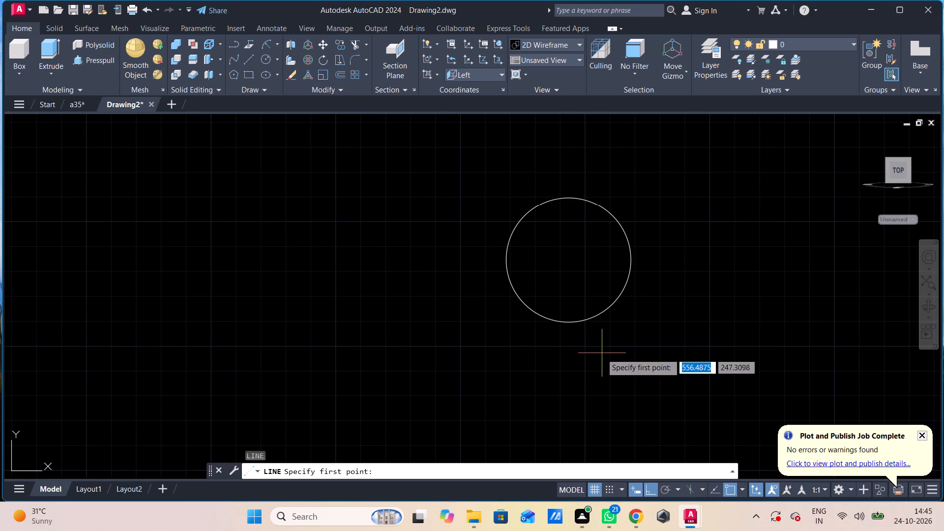
click(571, 325)
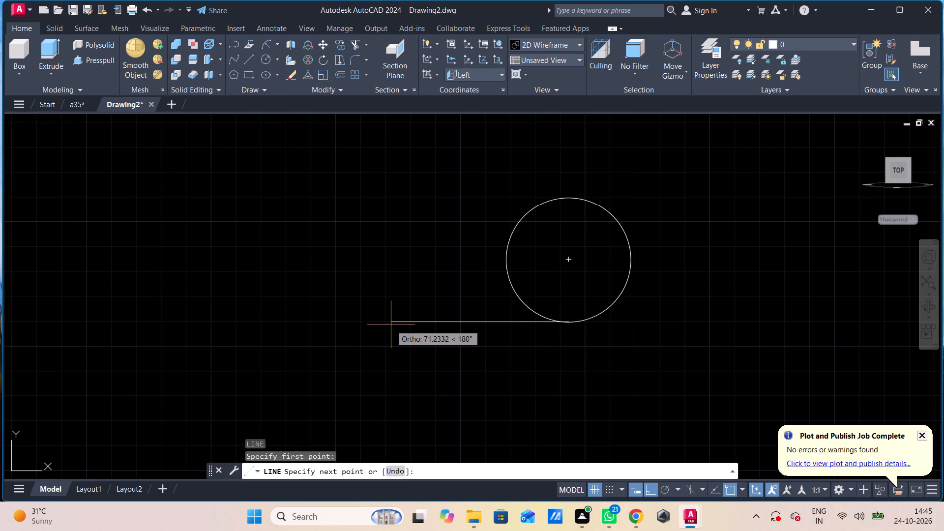
text(65)
key(Return)
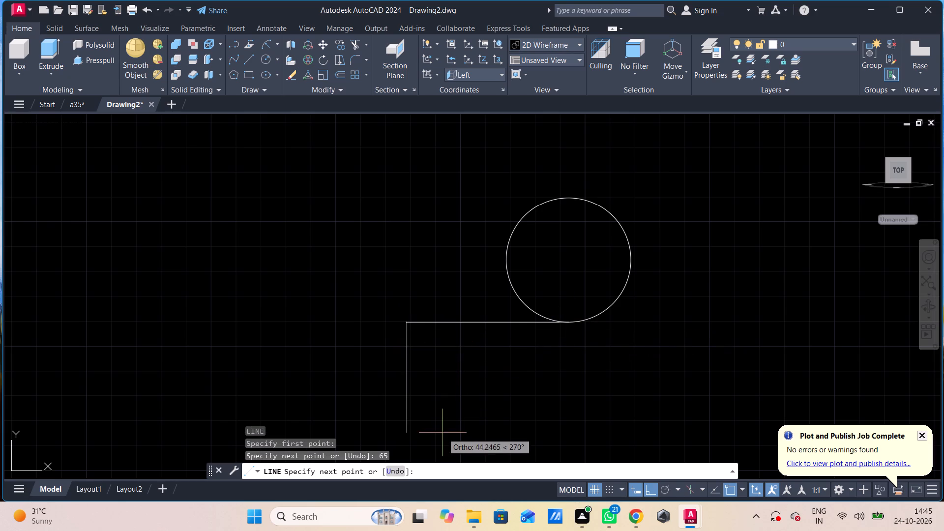
middle_drag(451, 423, 462, 388)
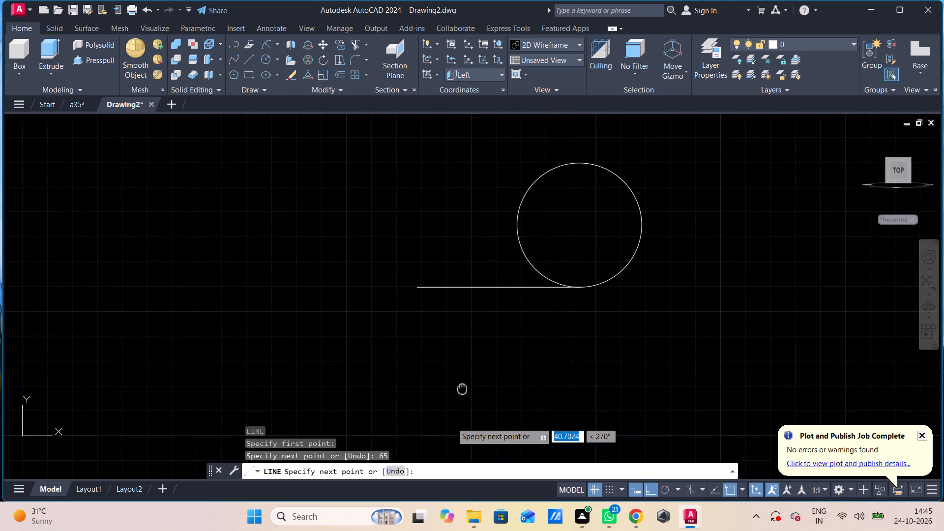
middle_drag(462, 388, 484, 364)
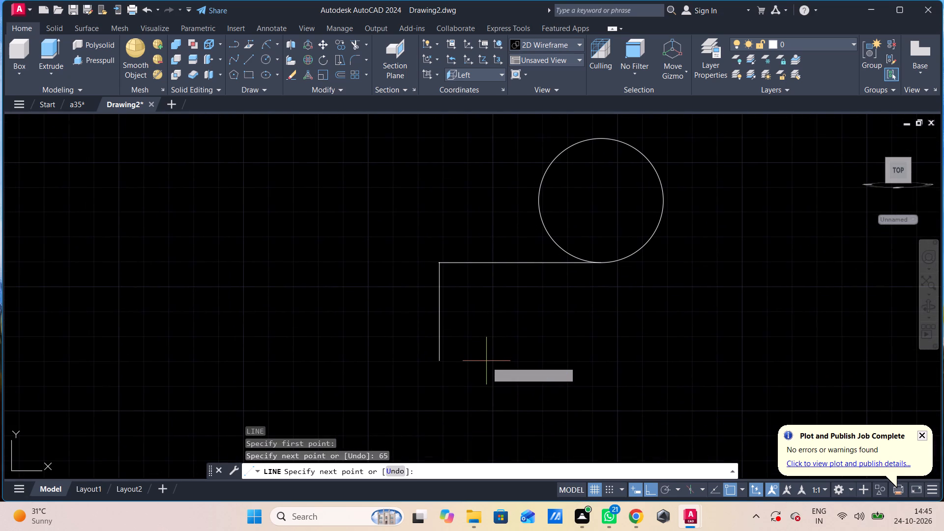
text(30)
key(Return)
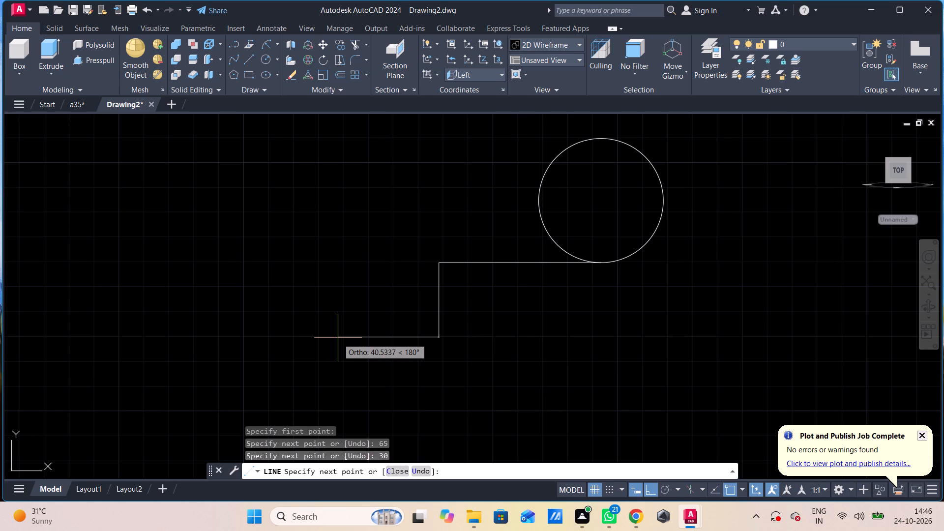
shift+middle_drag(338, 338, 448, 336)
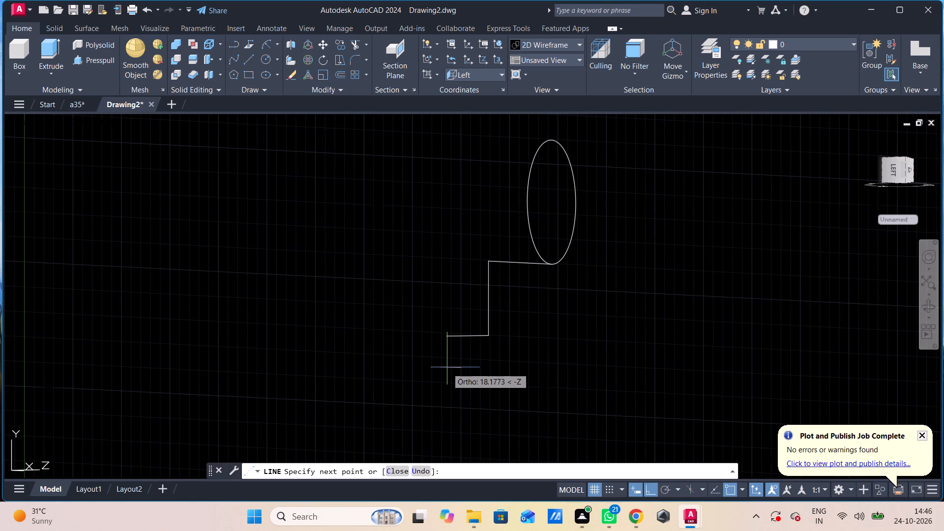
shift+middle_drag(462, 369, 440, 390)
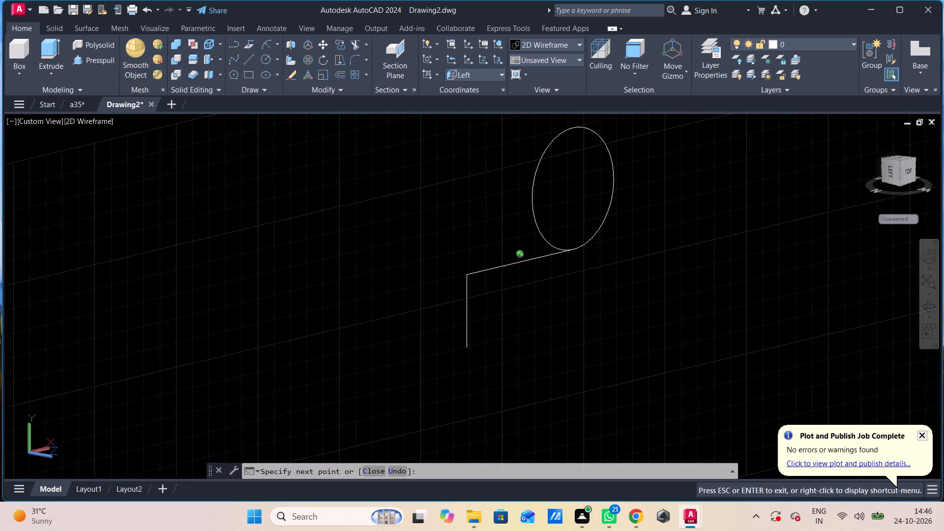
shift+middle_drag(440, 390, 433, 392)
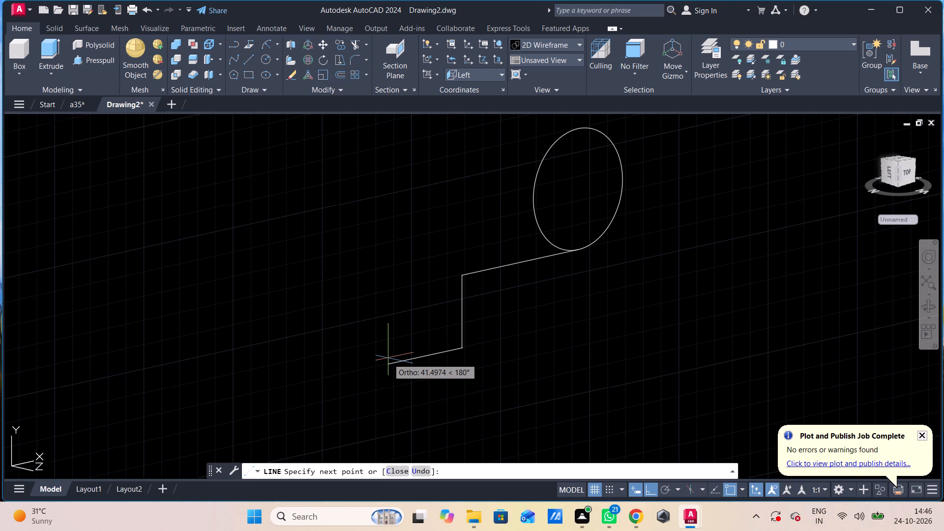
text(45)
key(Return)
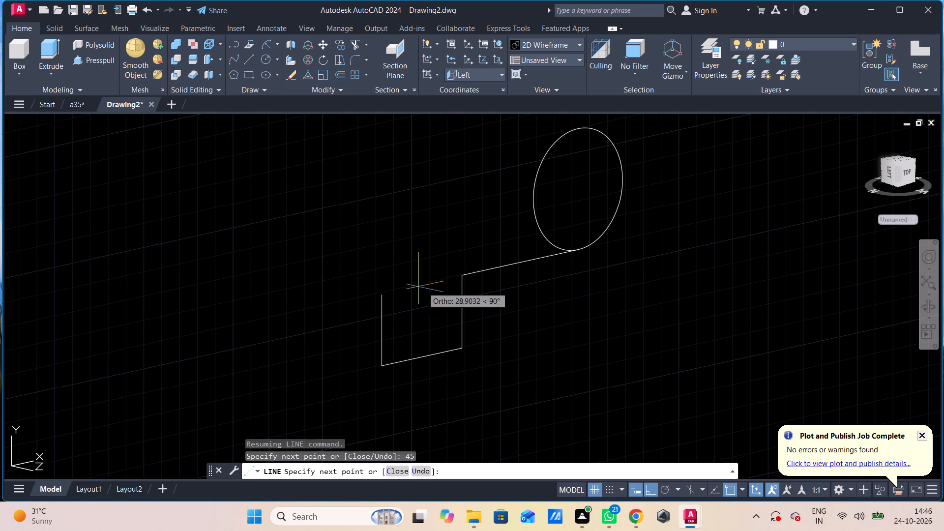
key(Escape)
Draw a 45-unit line outward from the upper step corner, parallel to the lower 45-unit line.
key(l)
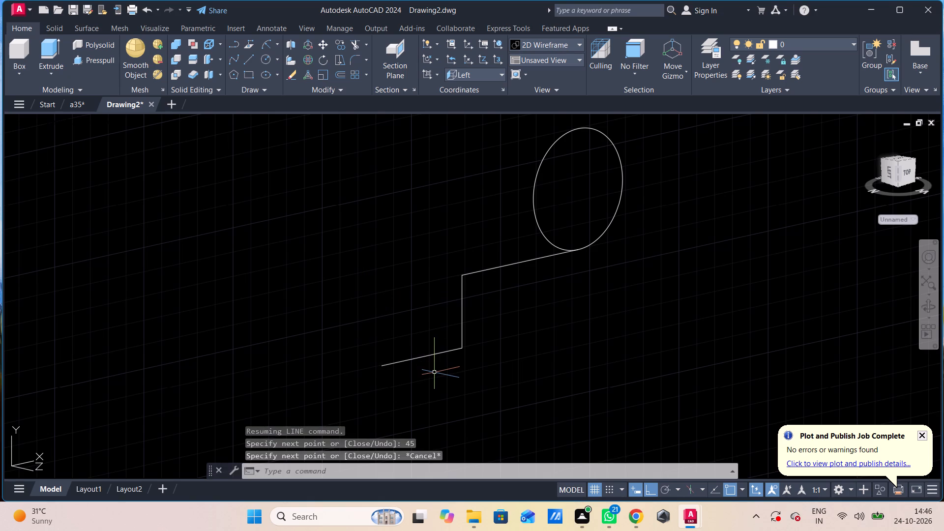
key(Return)
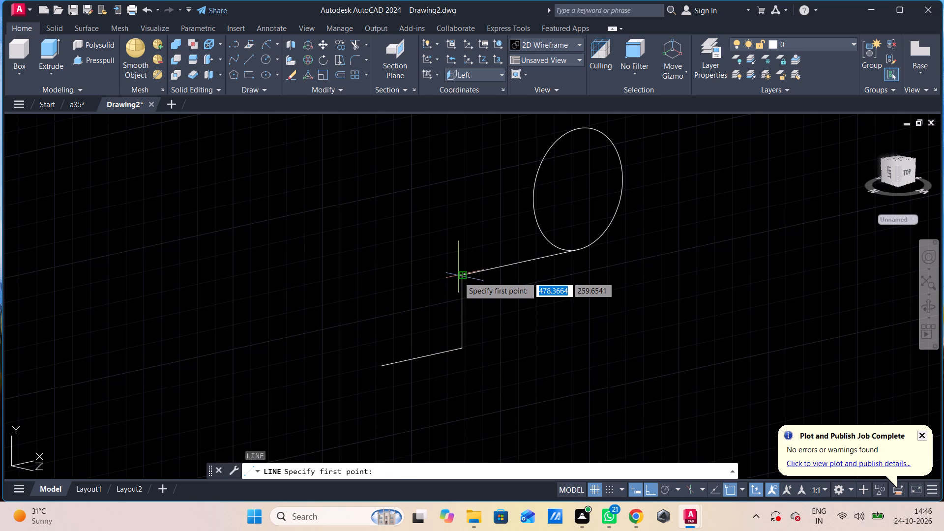
click(458, 277)
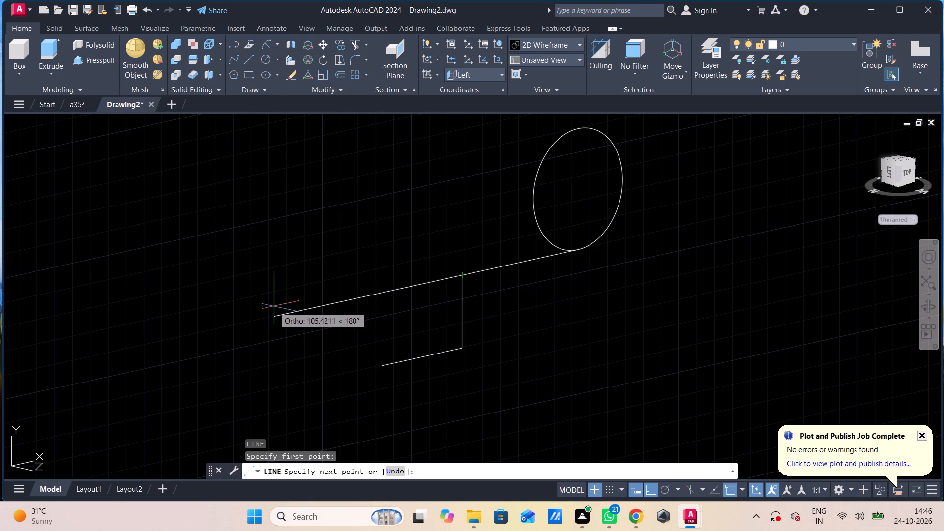
text(45)
key(Return)
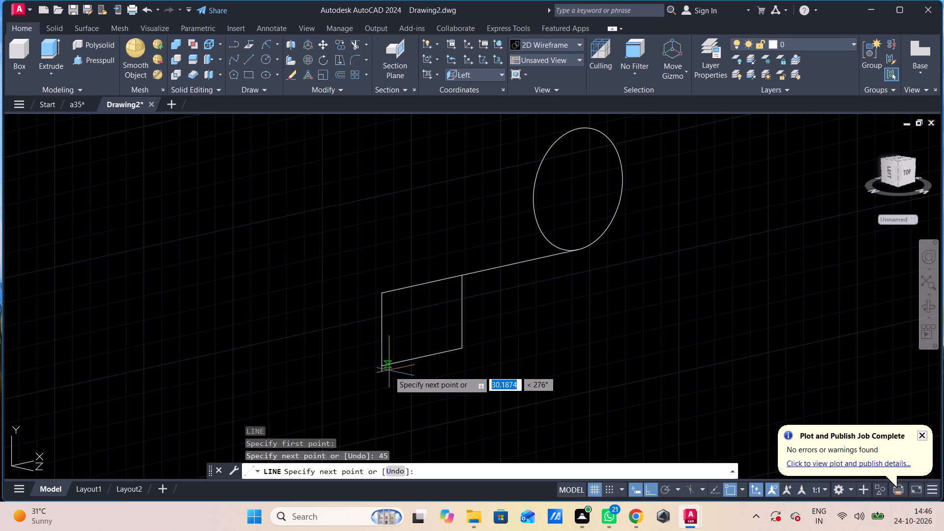
key(Escape)
Draw a 30-unit line from the upper step corner along the positive Z direction.
shift+middle_drag(426, 339, 486, 372)
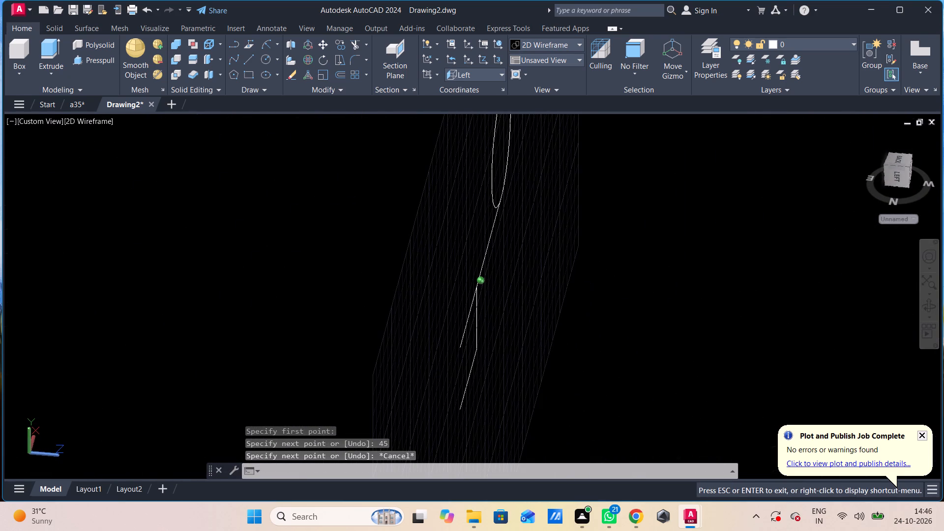
shift+middle_drag(486, 372, 448, 369)
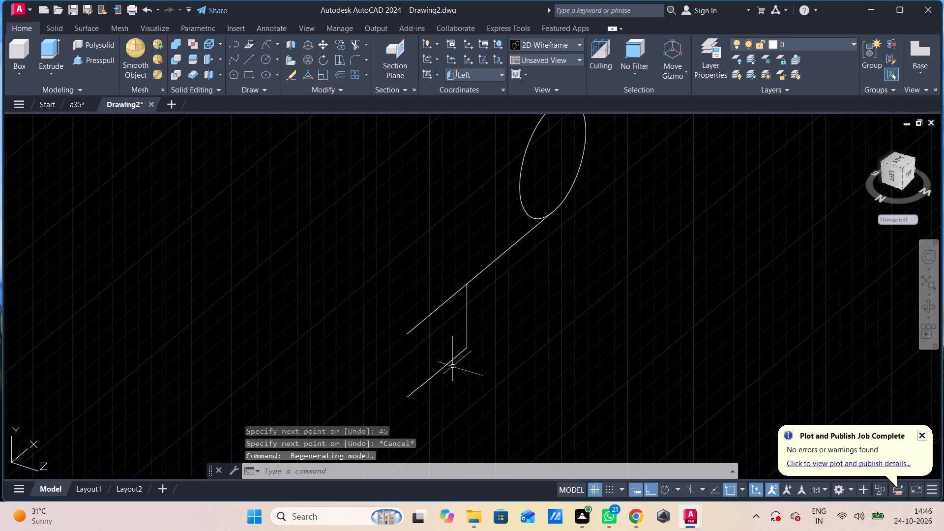
key(l)
key(Return)
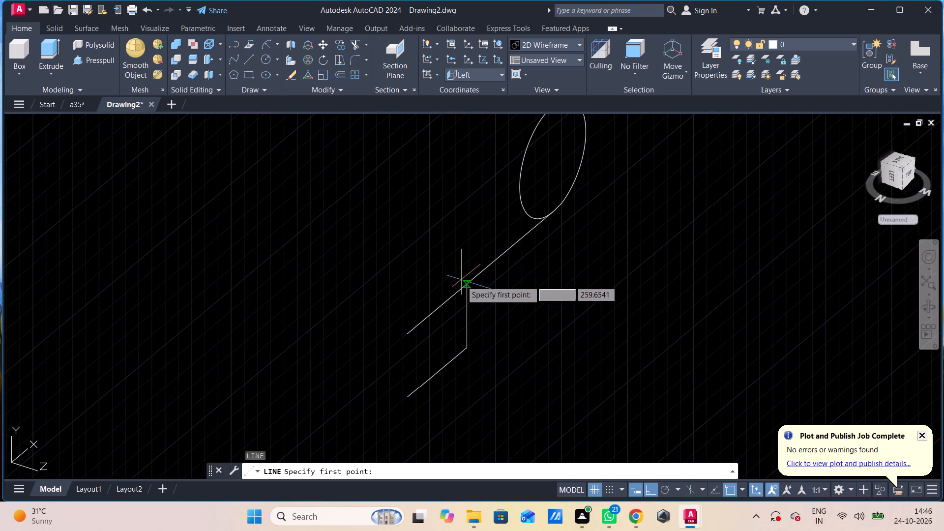
click(466, 287)
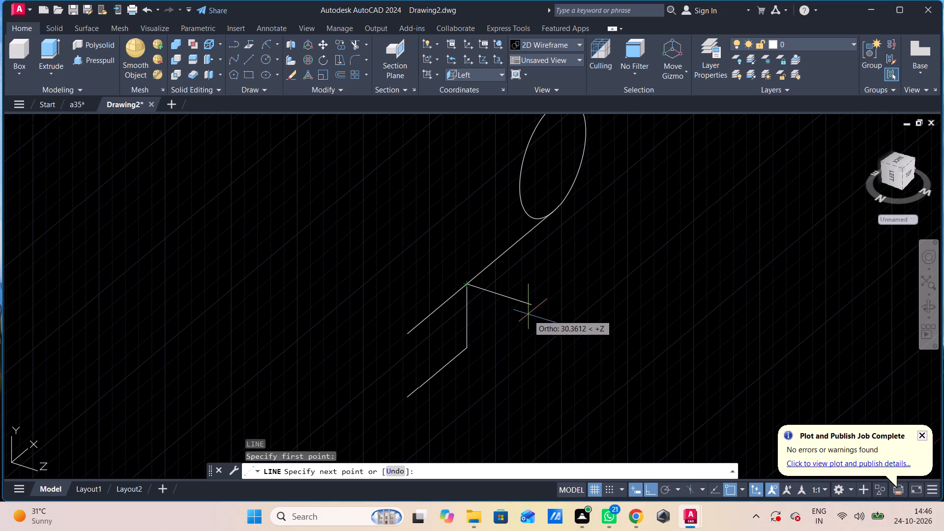
text(30)
key(Return)
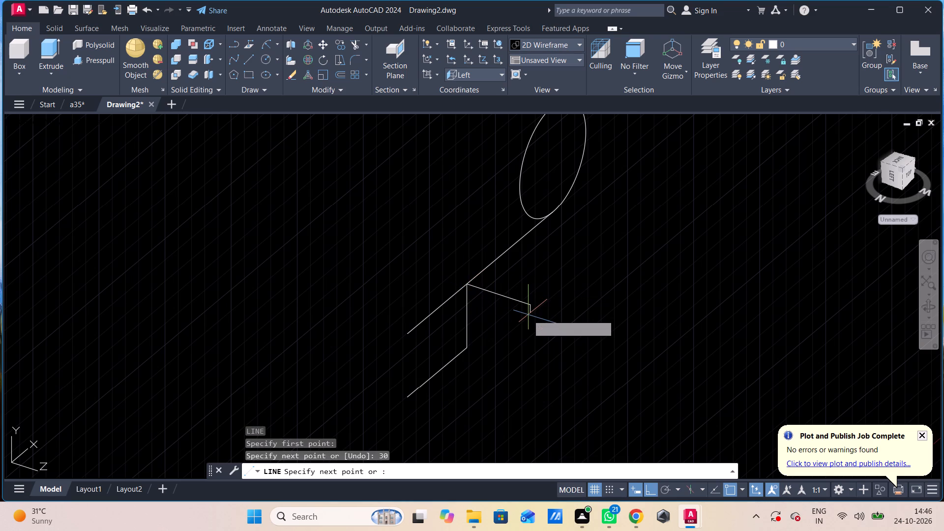
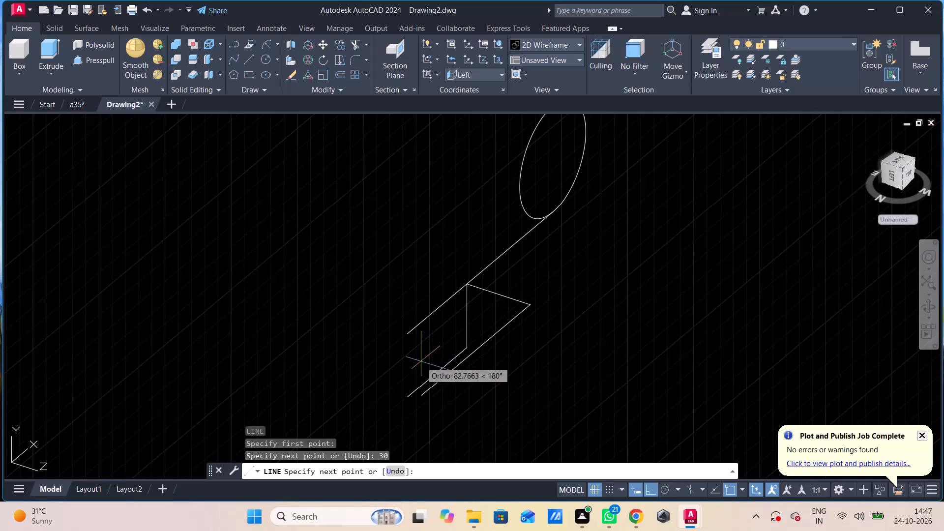
Draw a 45-unit line outward from the free end of the 30-unit Z-direction line, parallel to the existing arm lines.
text(45)
key(Return)
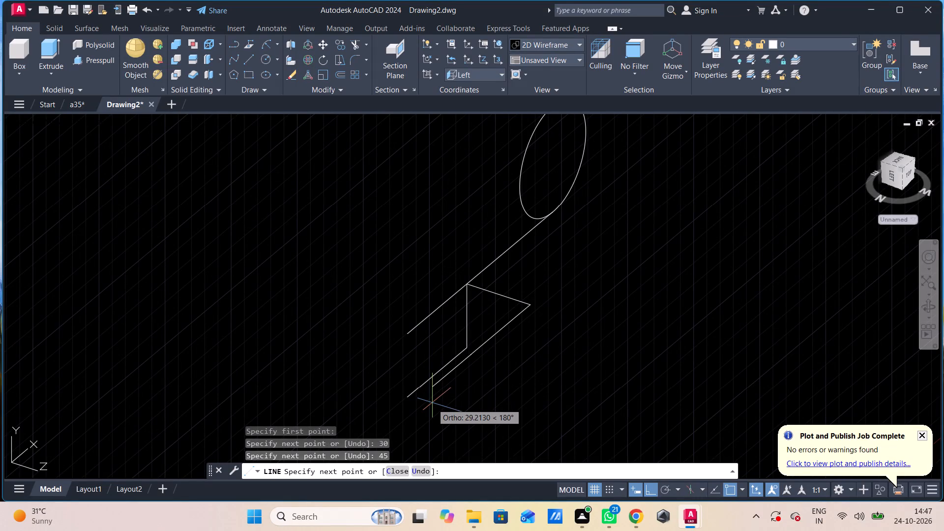
key(ctrl+z)
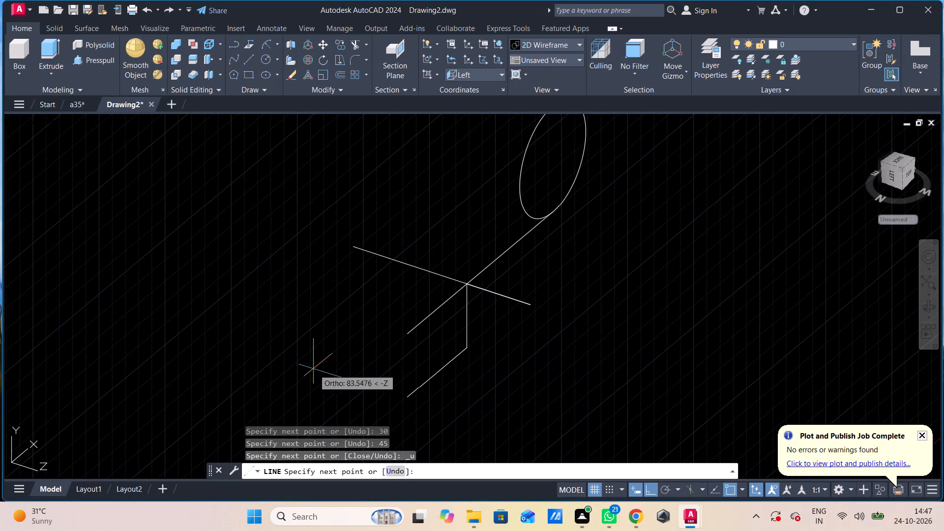
text(45)
key(Return)
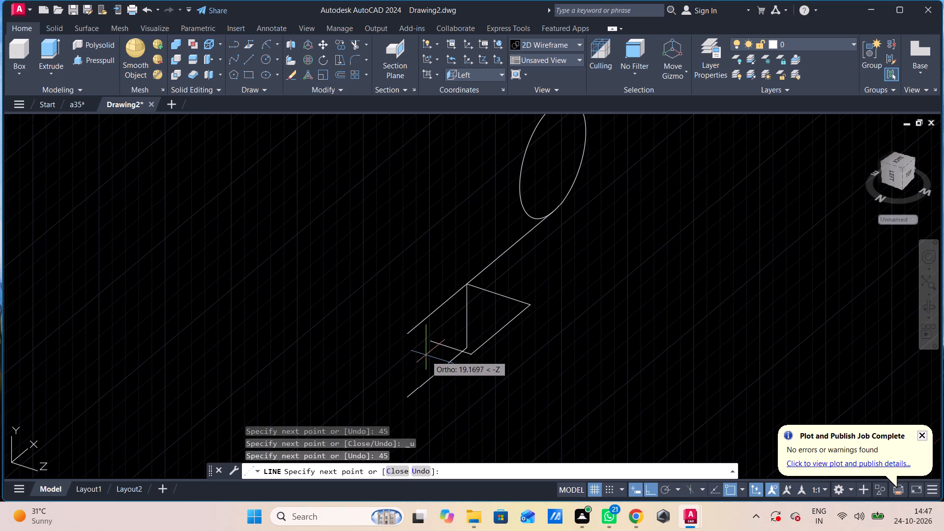
key(Escape)
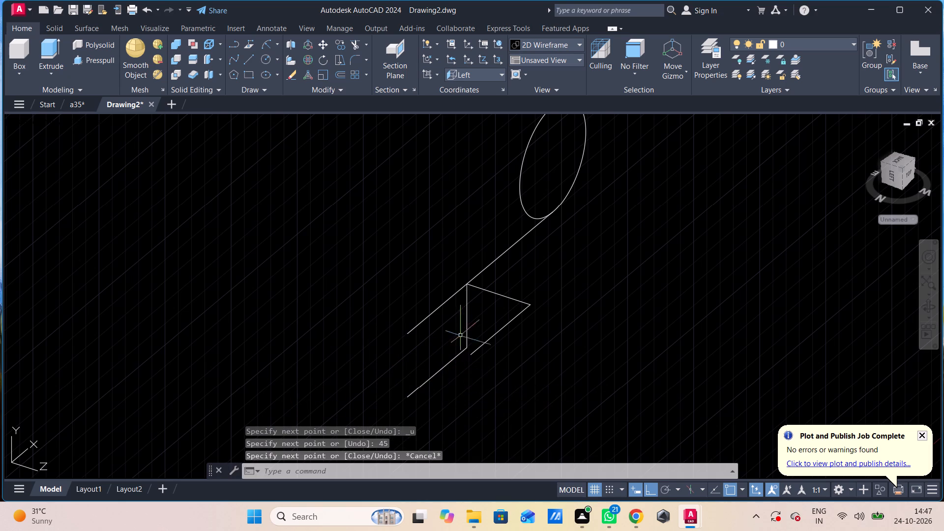
Delete the two parallel 45-unit lines and the vertical 30-unit line connecting them at the step corner.
click(452, 293)
click(407, 388)
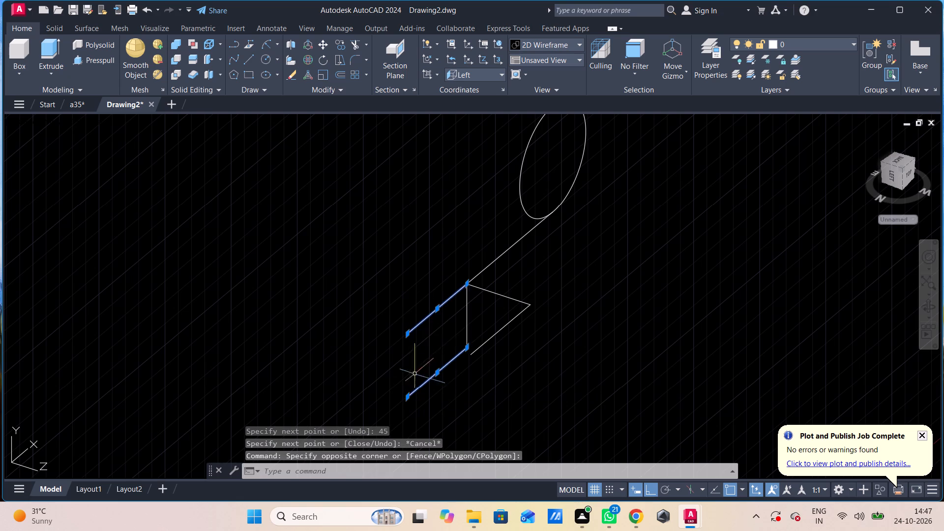
click(478, 326)
click(455, 336)
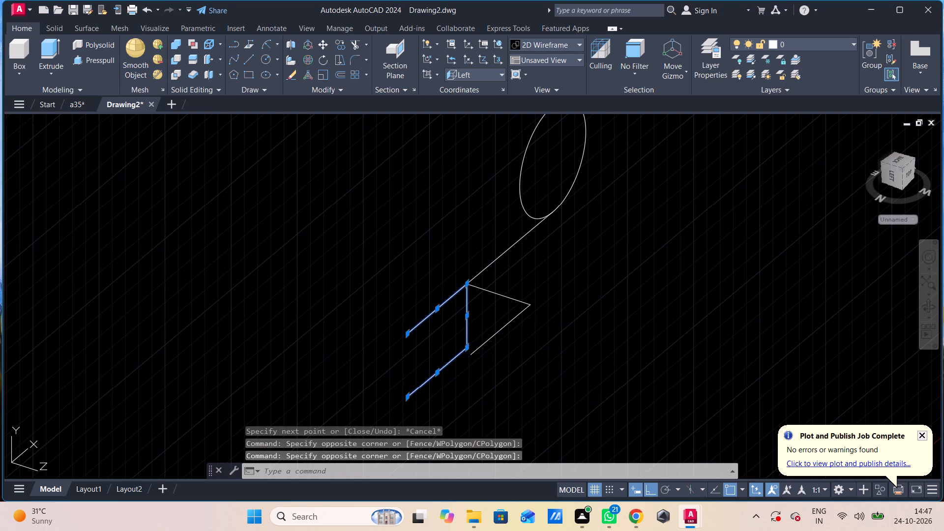
key(Delete)
middle_drag(550, 351, 531, 281)
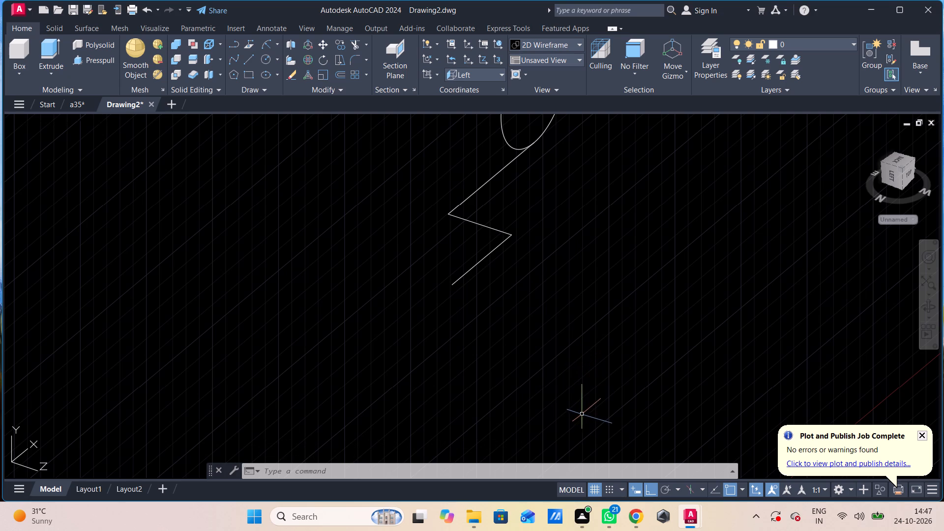
key(Return)
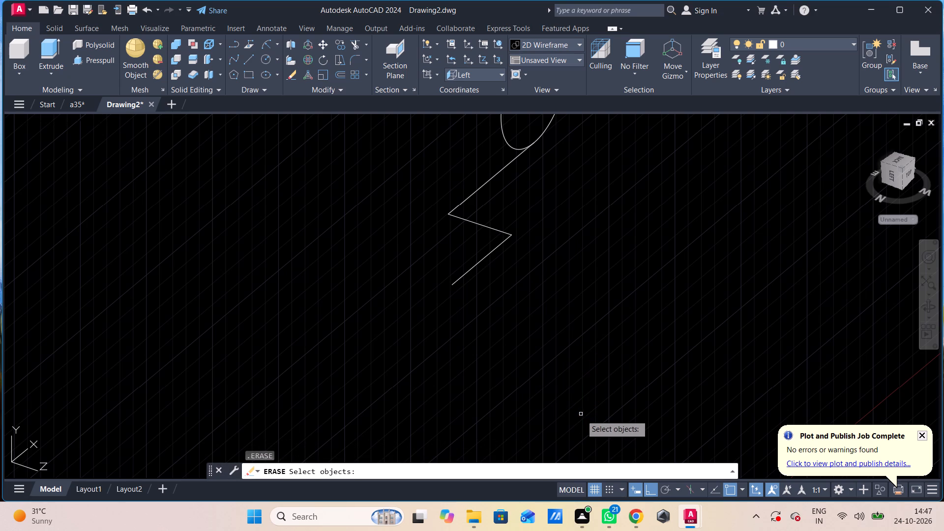
key(Escape)
Draw connected lines from the circle's bottom point: 40 units straight down and 65 units outward, parallel to the upper 65-unit line.
key(l)
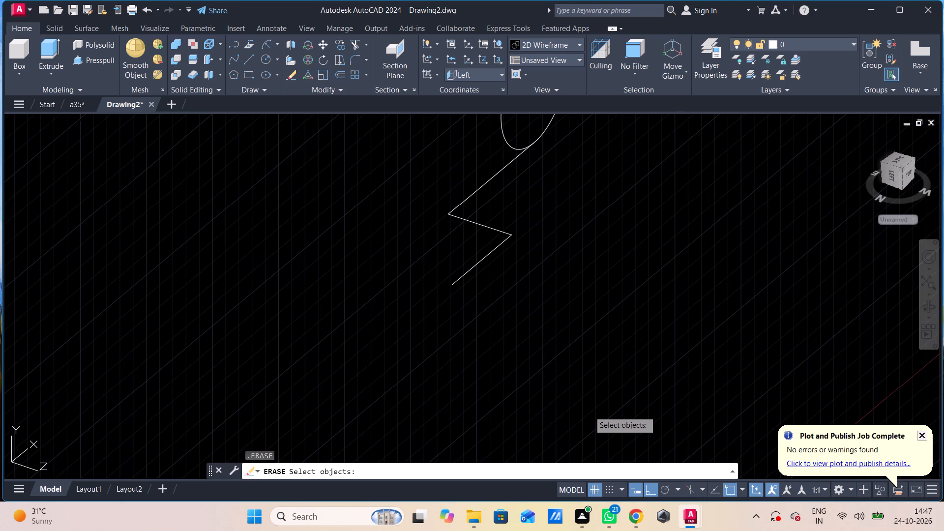
key(Return)
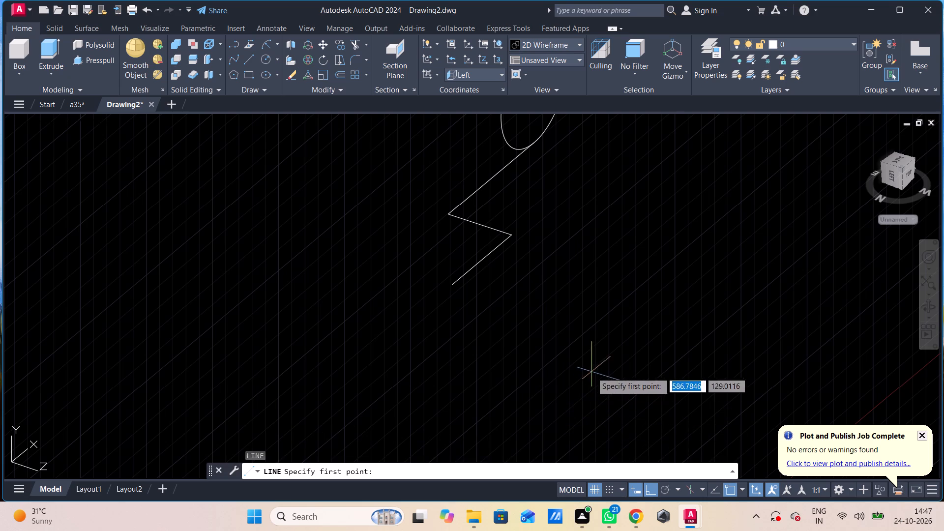
click(539, 146)
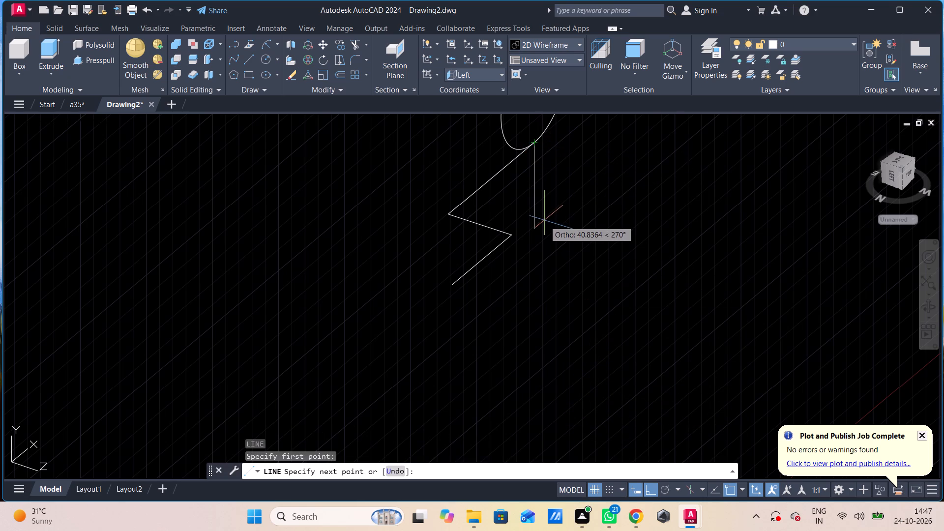
text(40)
key(Return)
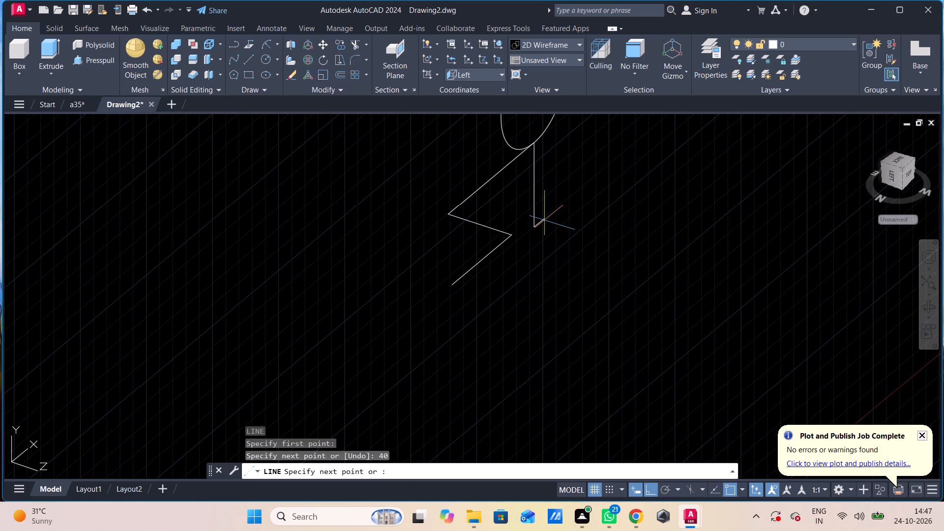
shift+middle_drag(545, 221, 443, 235)
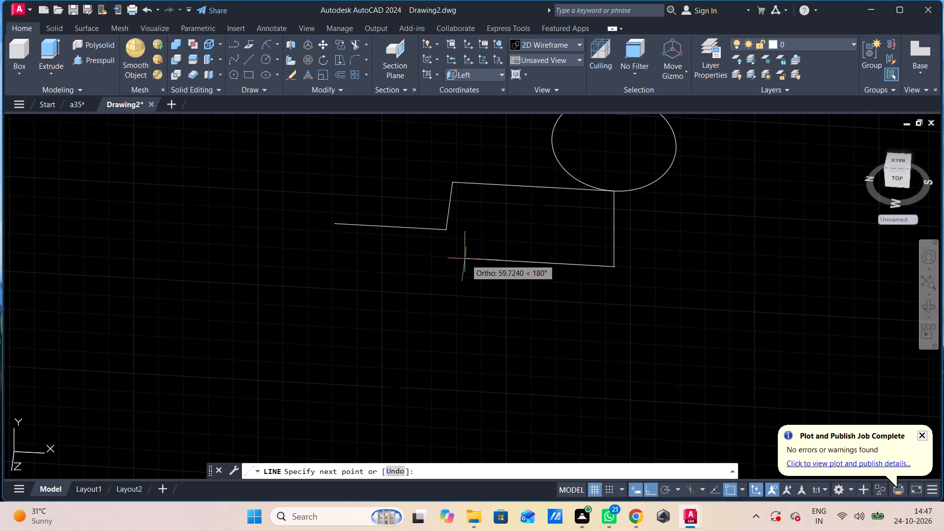
shift+middle_drag(461, 261, 464, 239)
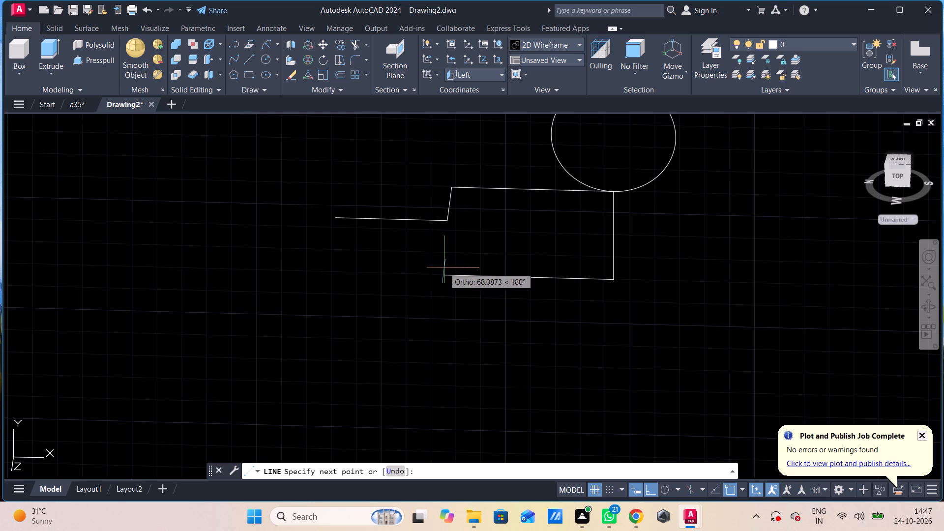
text(65)
key(Return)
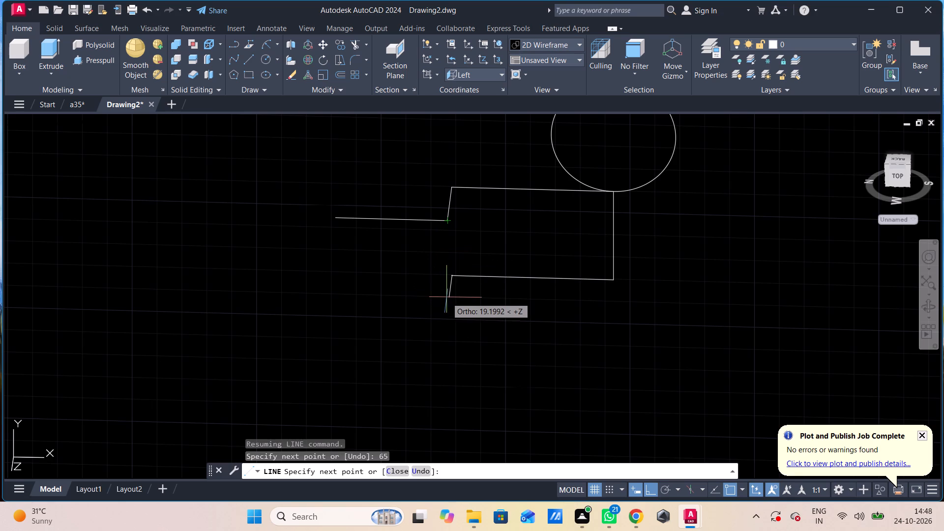
Continue the lower outline with 30 units along positive Z and 45 units outward, matching the upper stepped line.
shift+middle_drag(446, 297, 347, 311)
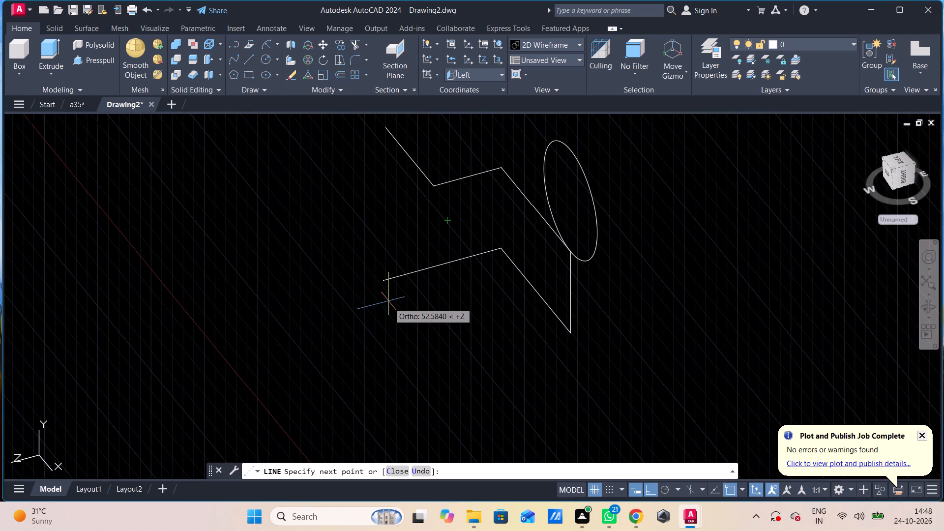
text(30)
key(Return)
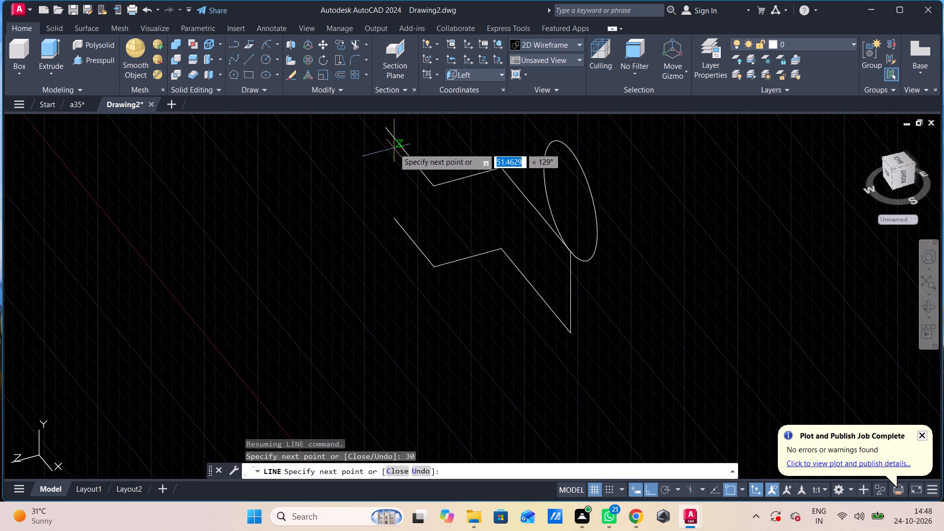
shift+middle_drag(398, 189, 494, 227)
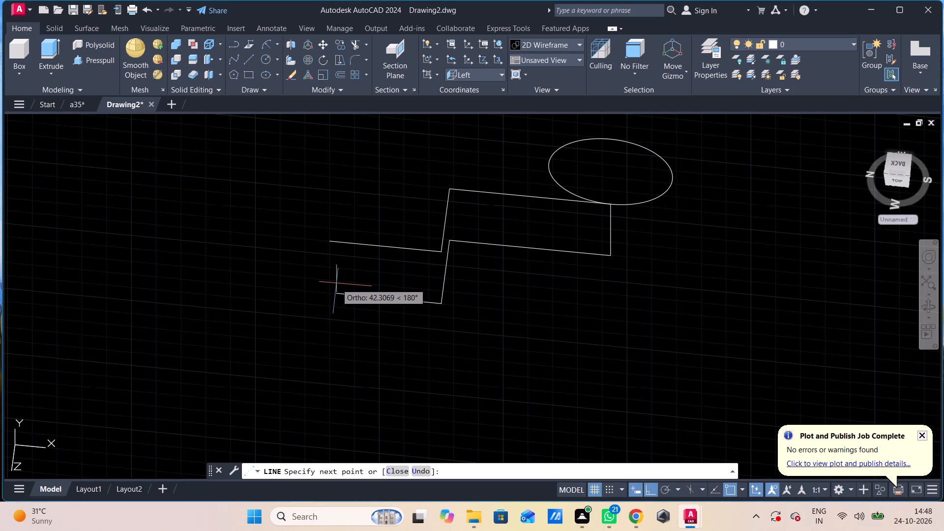
text(45)
key(Return)
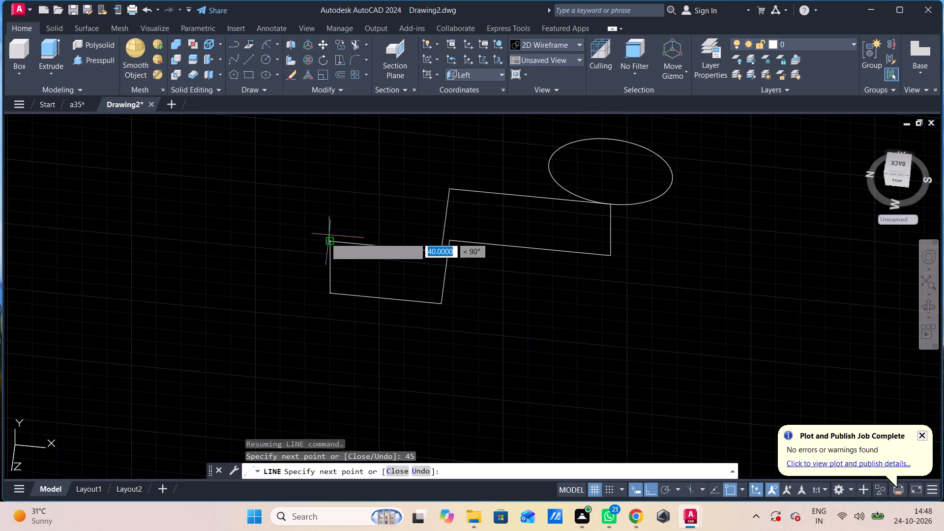
shift+middle_drag(319, 230, 340, 204)
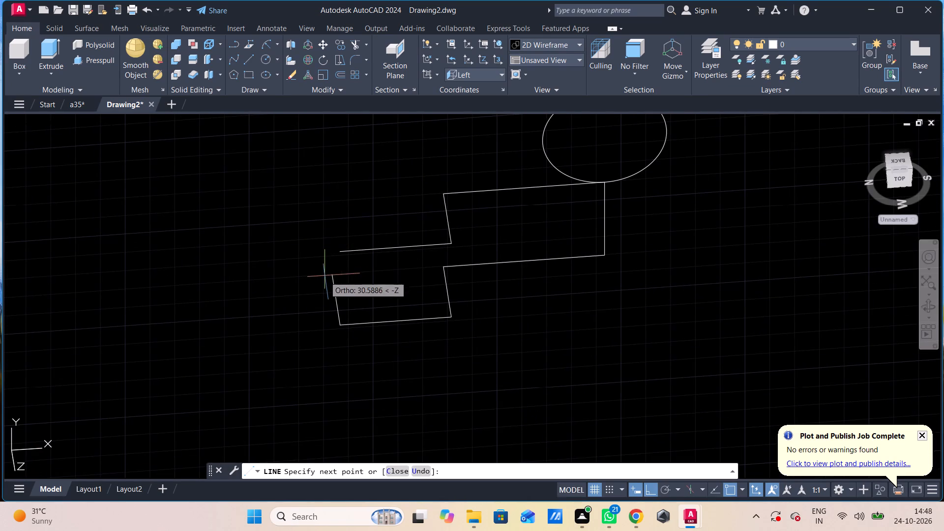
key(Escape)
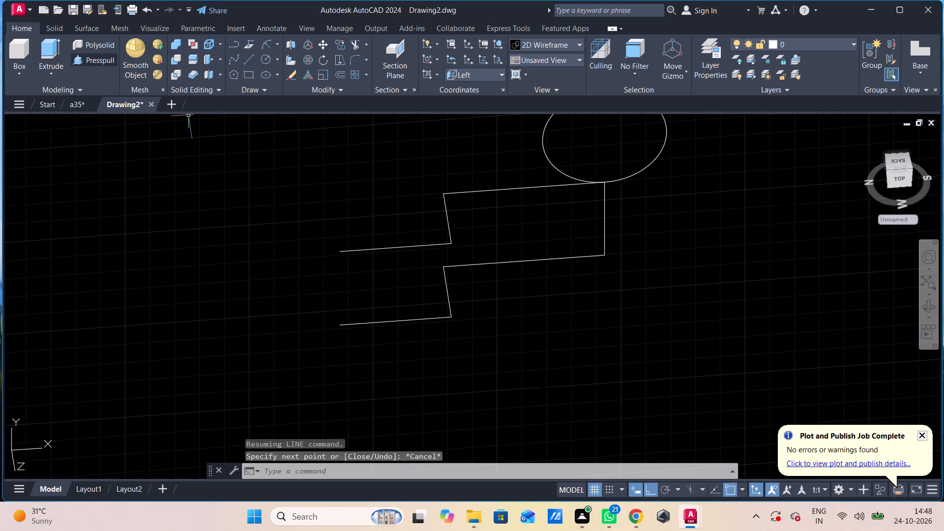
Draw a start-end-radius arc of radius 70 joining the outer ends of the upper and lower 45-unit lines.
click(262, 37)
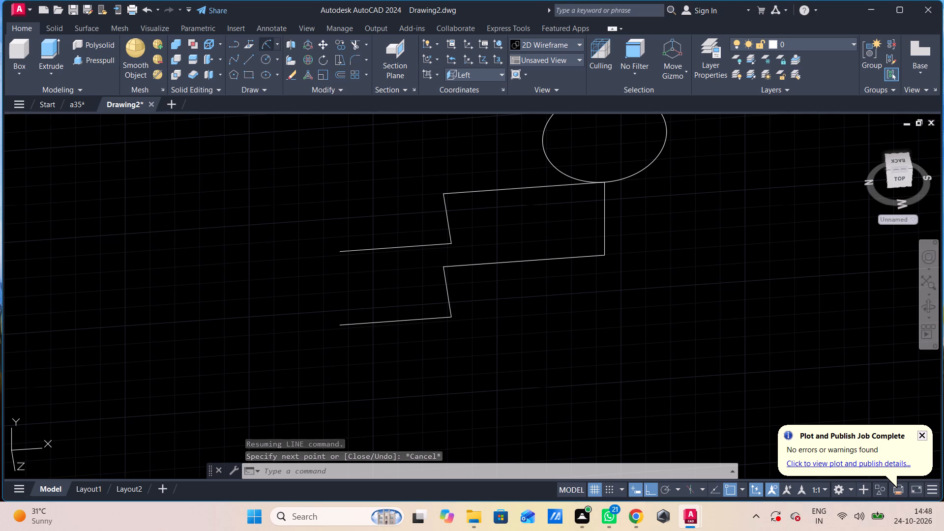
click(340, 253)
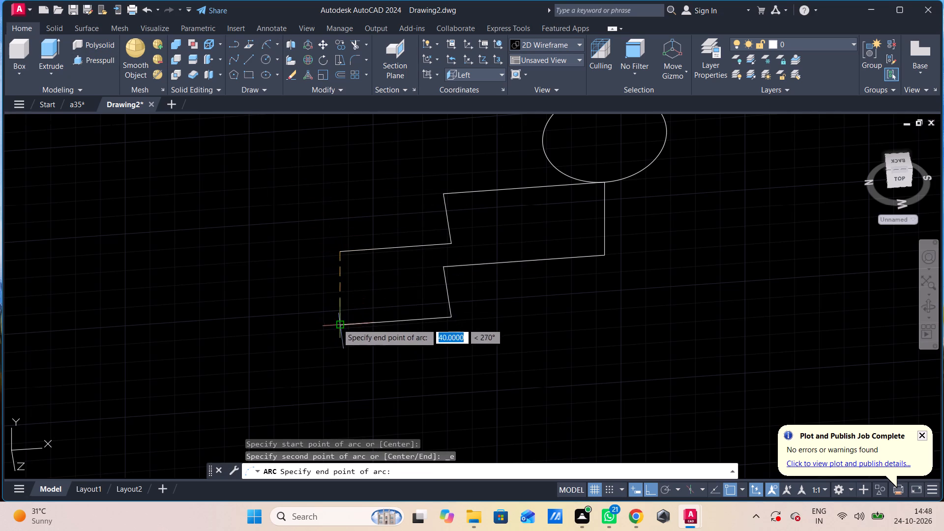
click(340, 326)
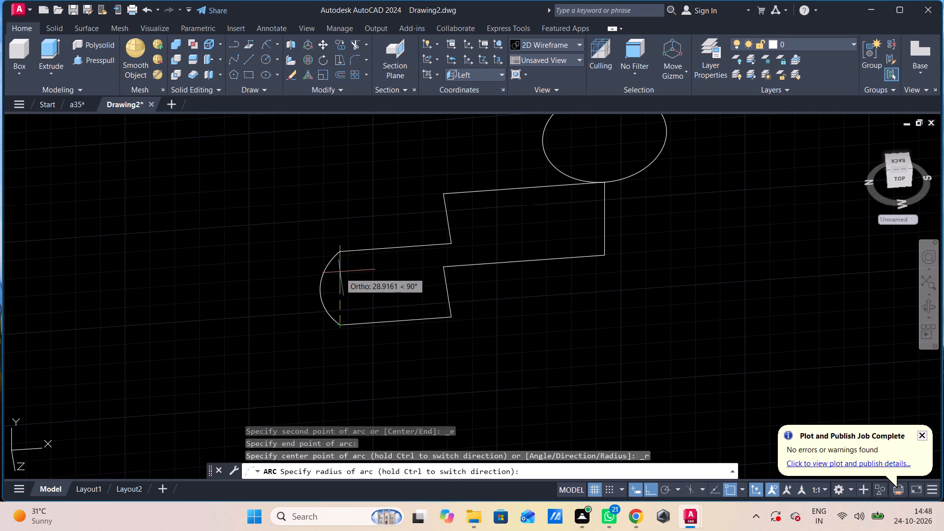
text(70)
key(Return)
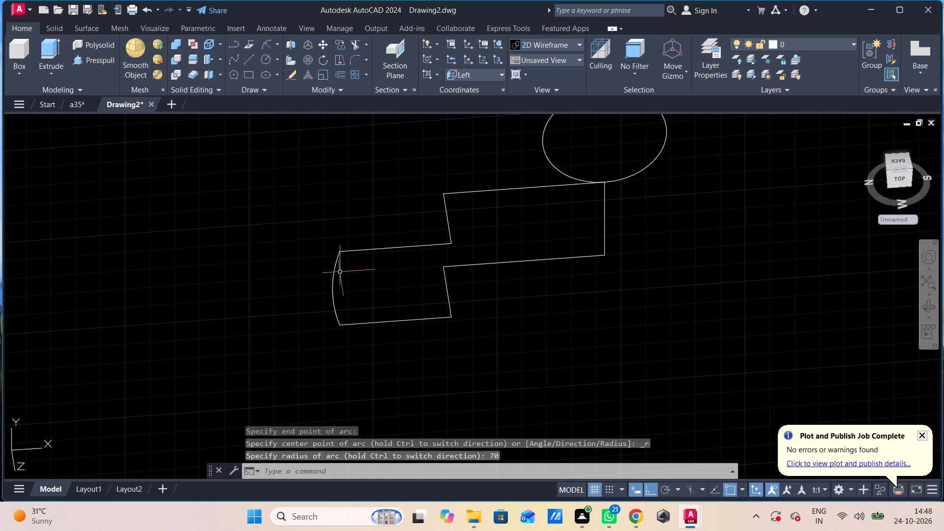
key(Escape)
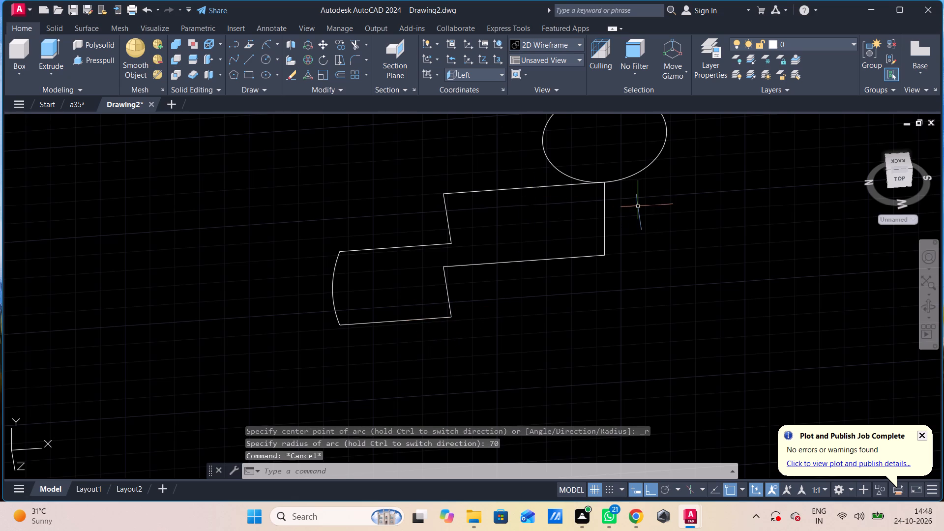
Join the seven stepped outline lines and the end arc into one object, leaving out the circle.
click(638, 206)
click(399, 332)
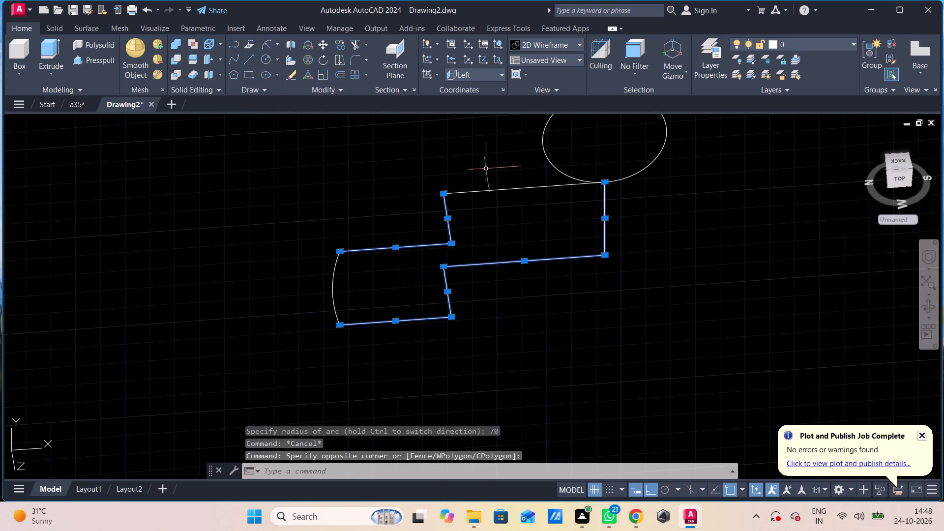
click(486, 169)
click(301, 292)
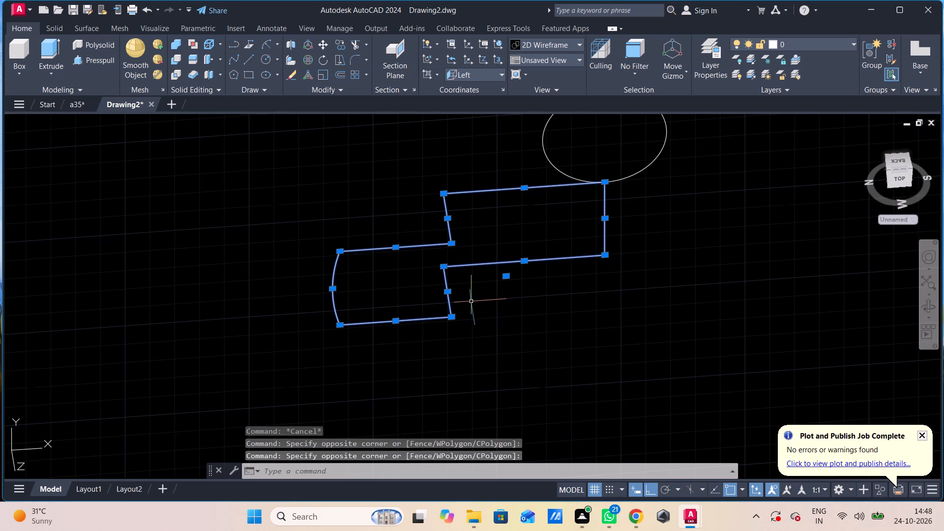
key(j)
key(Return)
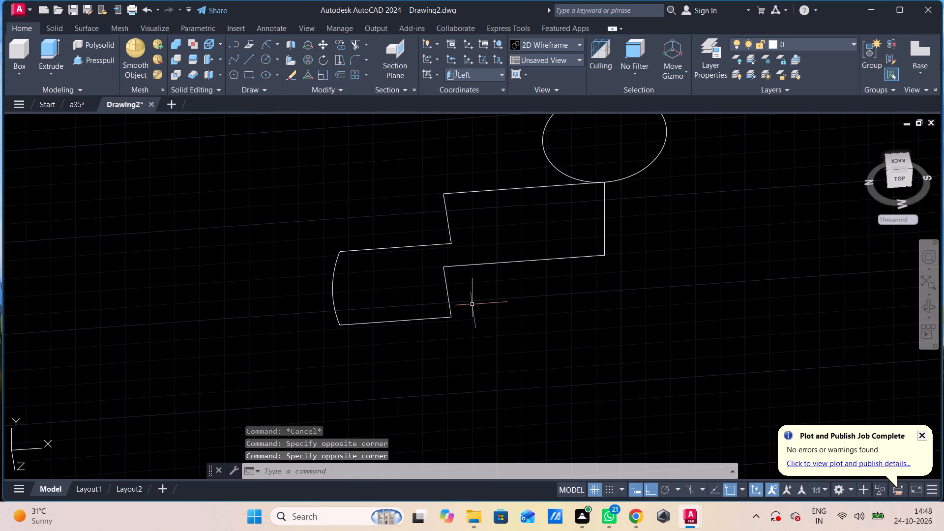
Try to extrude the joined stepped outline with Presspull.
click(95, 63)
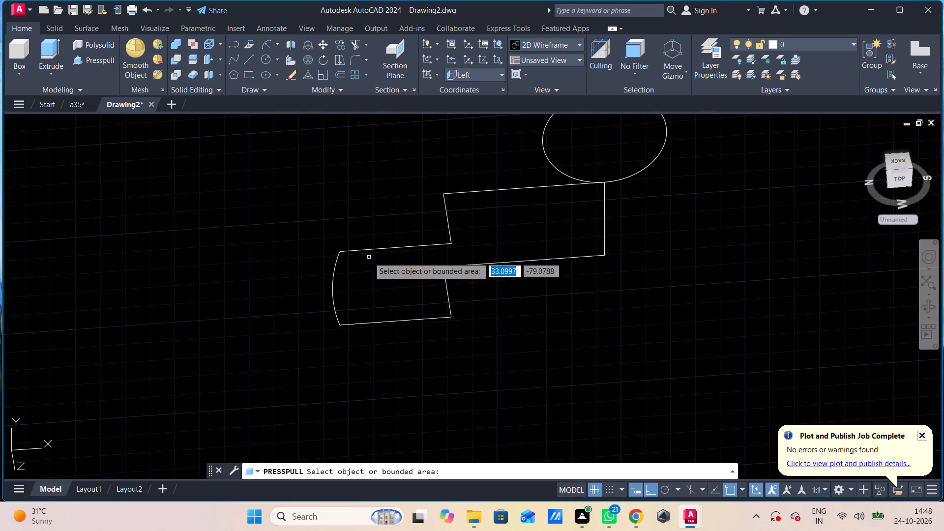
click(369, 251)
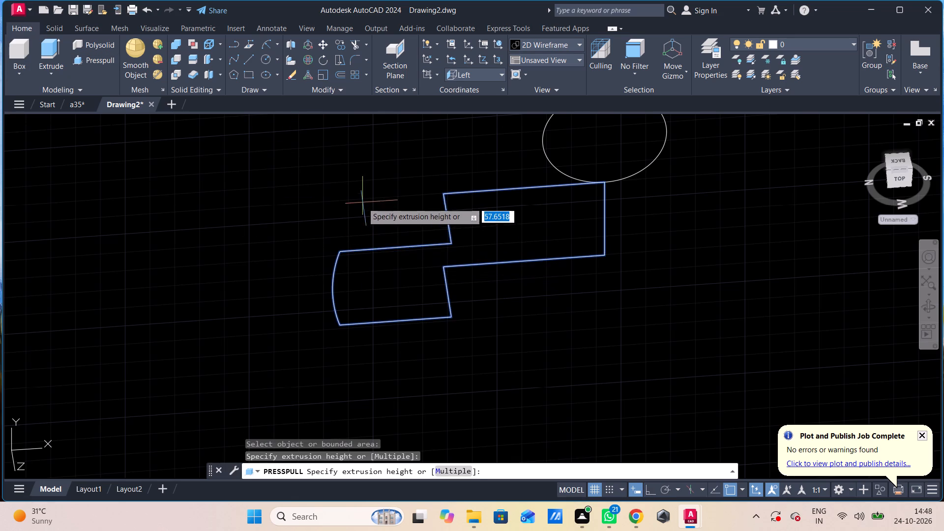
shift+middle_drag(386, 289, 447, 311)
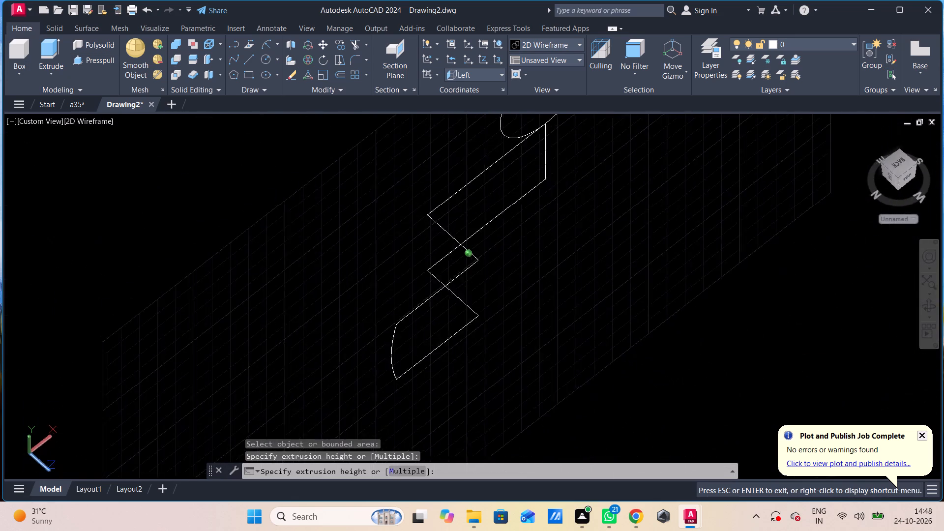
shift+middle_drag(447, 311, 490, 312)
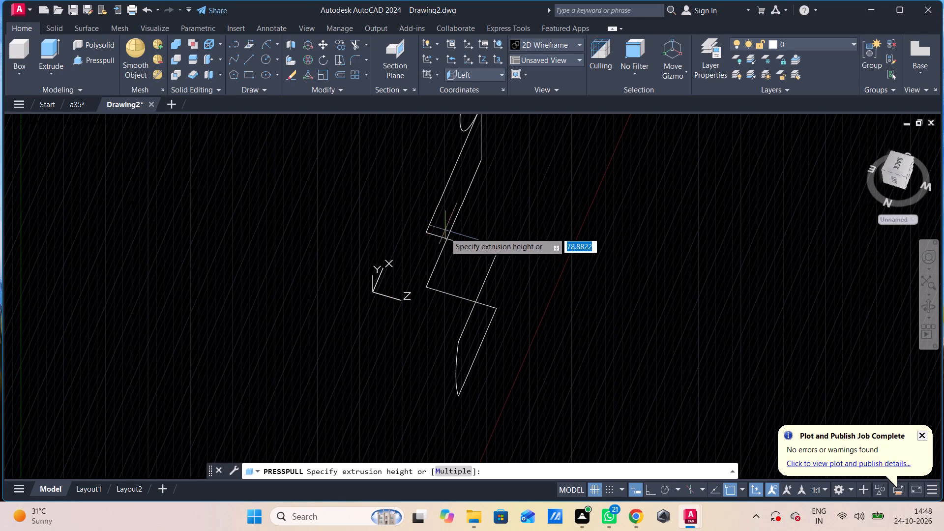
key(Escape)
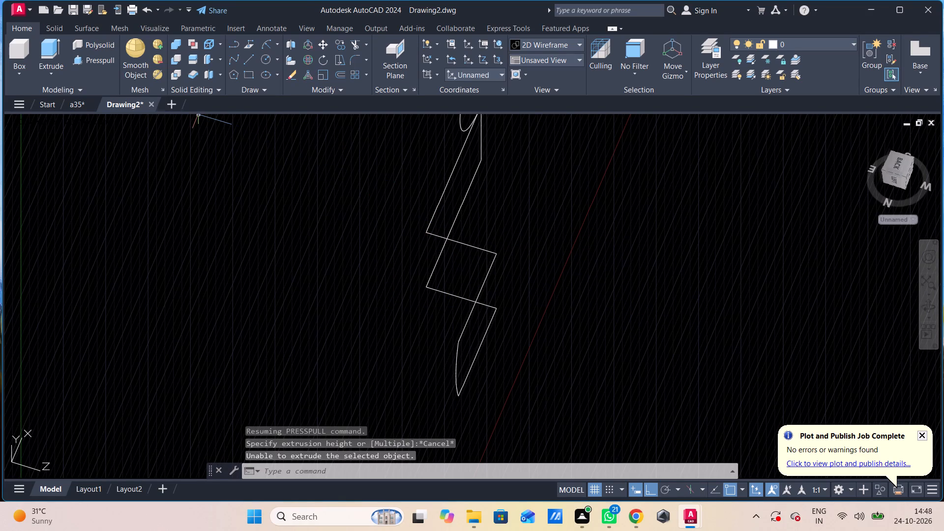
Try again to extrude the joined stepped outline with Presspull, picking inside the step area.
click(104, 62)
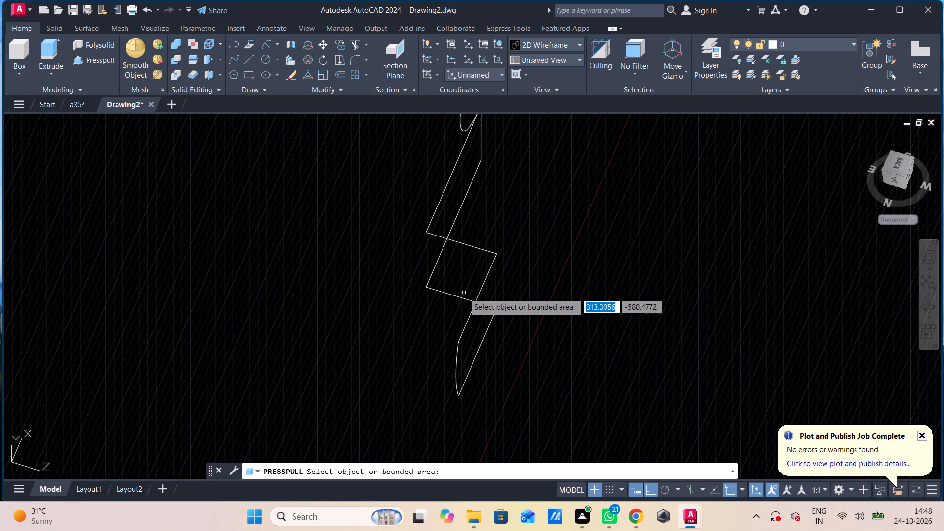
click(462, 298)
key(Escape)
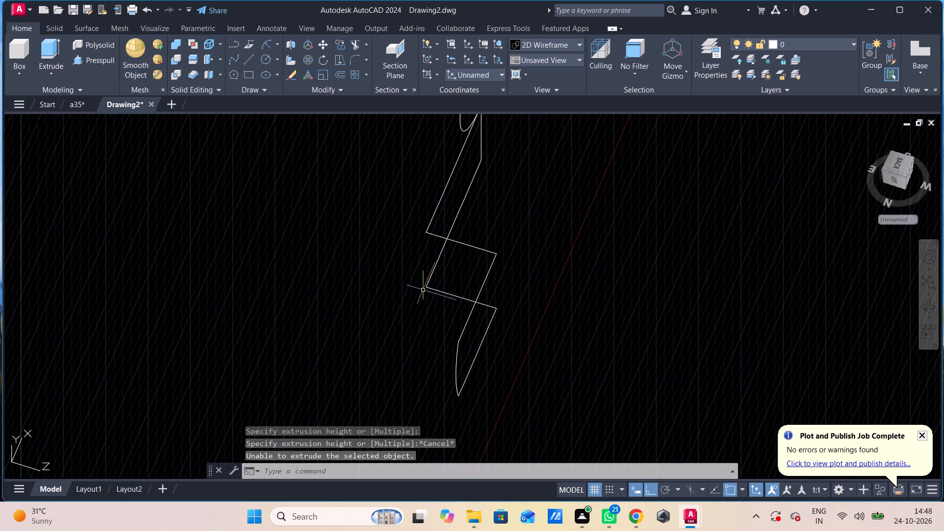
Draw a line between the upper and lower step corners, closing off the long straight section nearest the circle.
key(l)
key(Return)
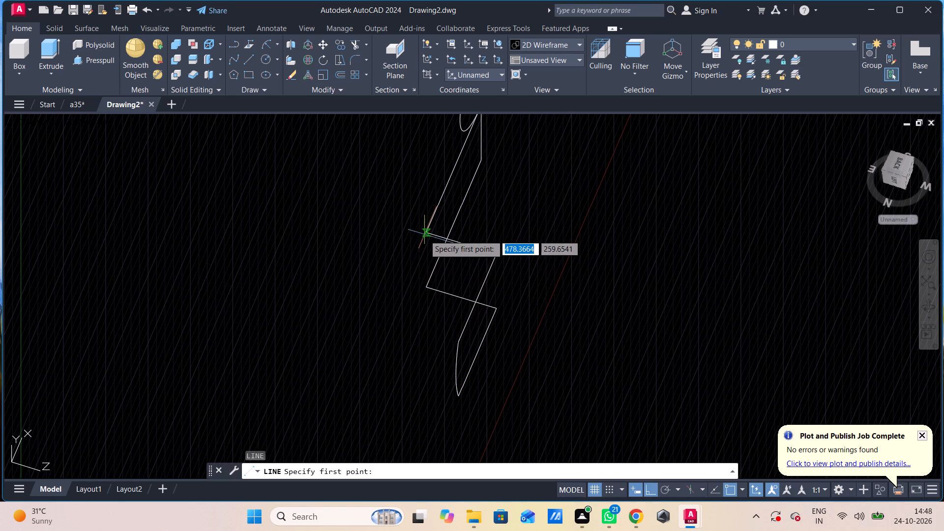
click(424, 235)
click(421, 292)
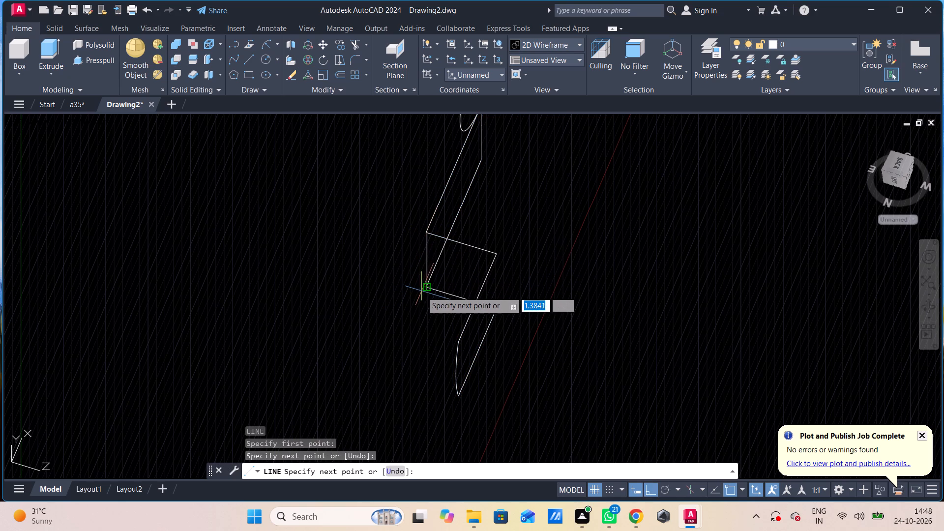
key(Escape)
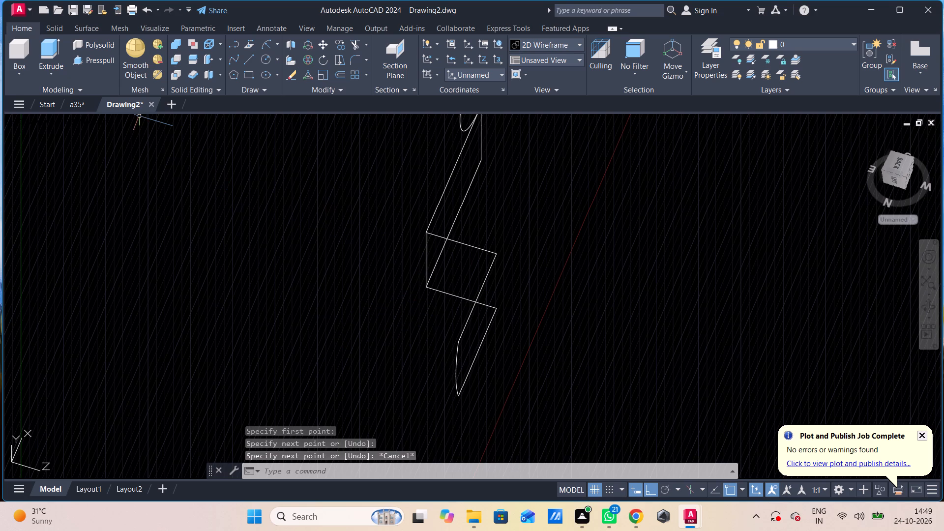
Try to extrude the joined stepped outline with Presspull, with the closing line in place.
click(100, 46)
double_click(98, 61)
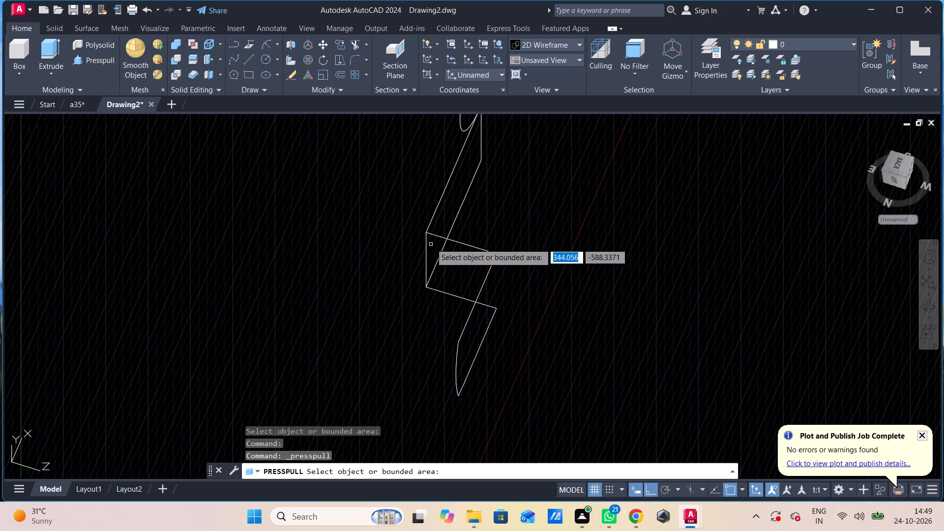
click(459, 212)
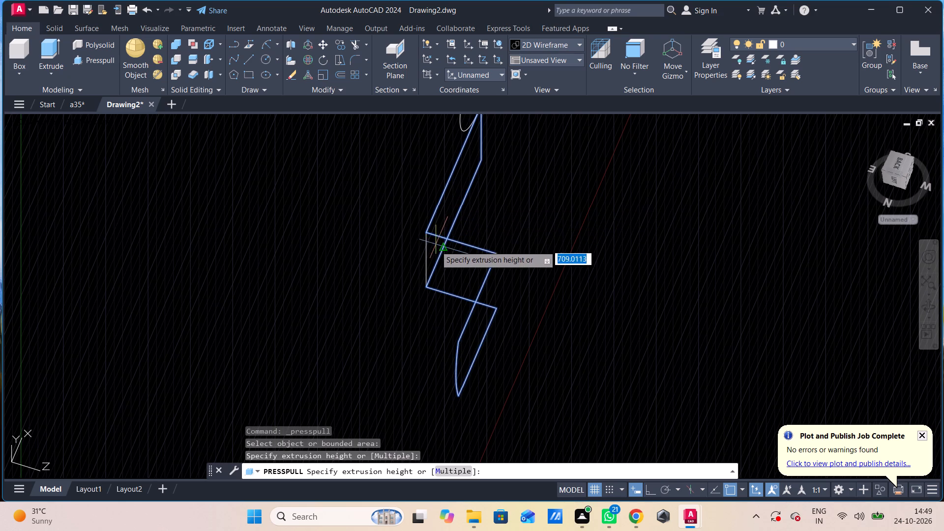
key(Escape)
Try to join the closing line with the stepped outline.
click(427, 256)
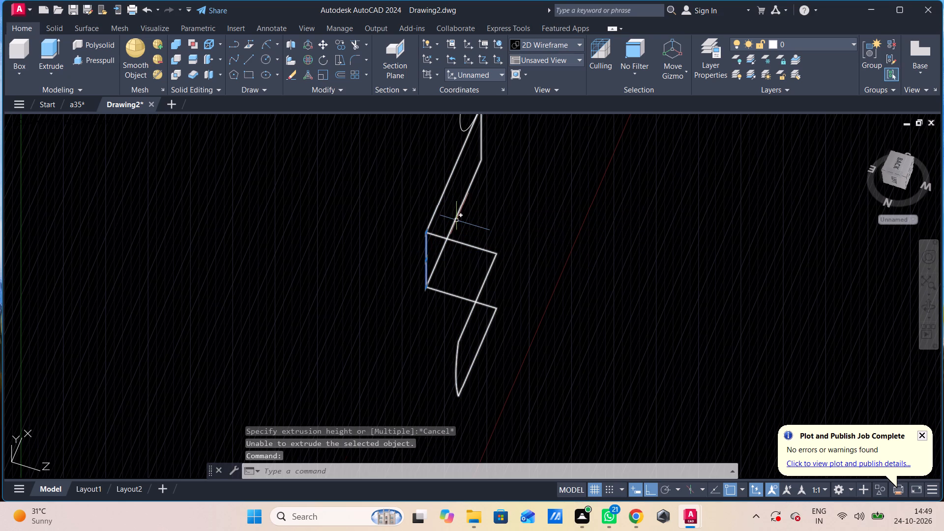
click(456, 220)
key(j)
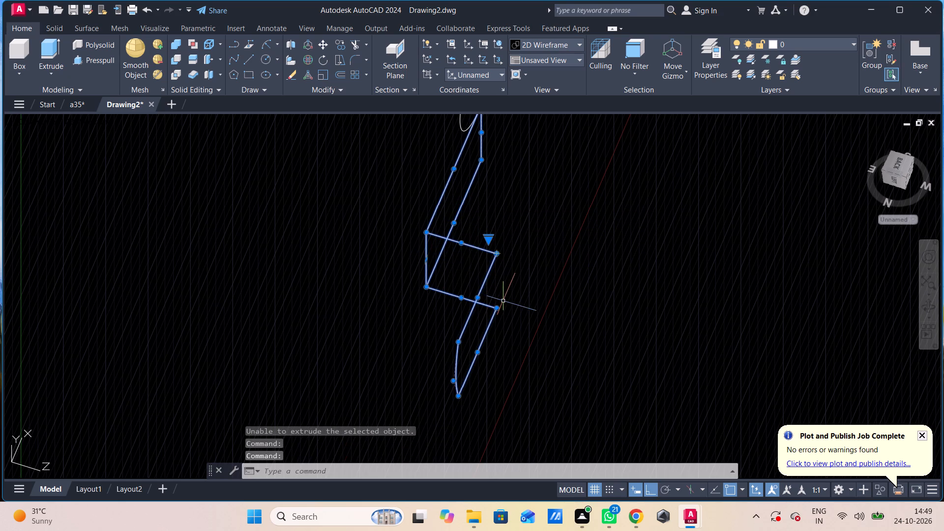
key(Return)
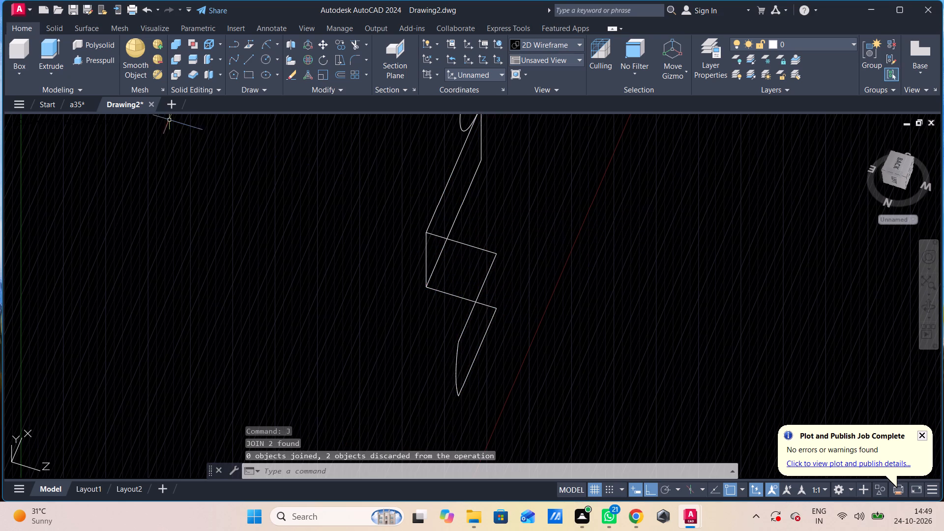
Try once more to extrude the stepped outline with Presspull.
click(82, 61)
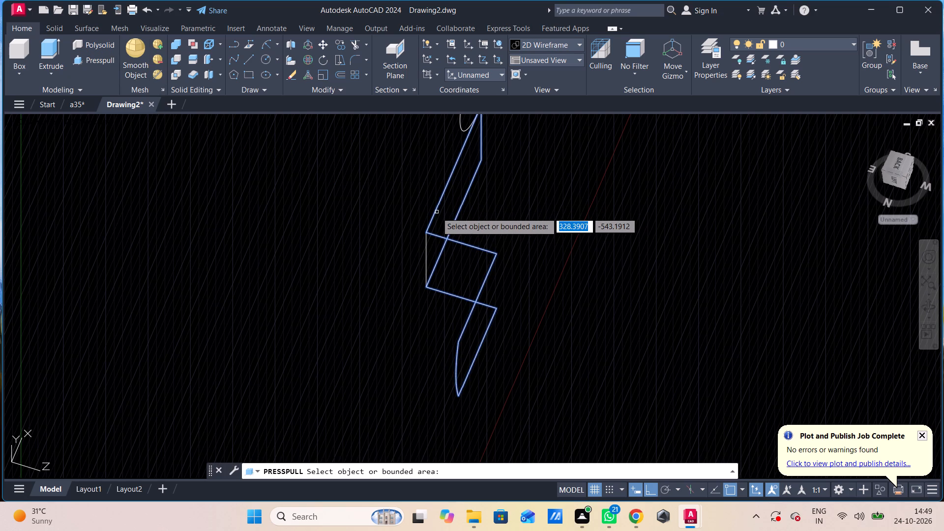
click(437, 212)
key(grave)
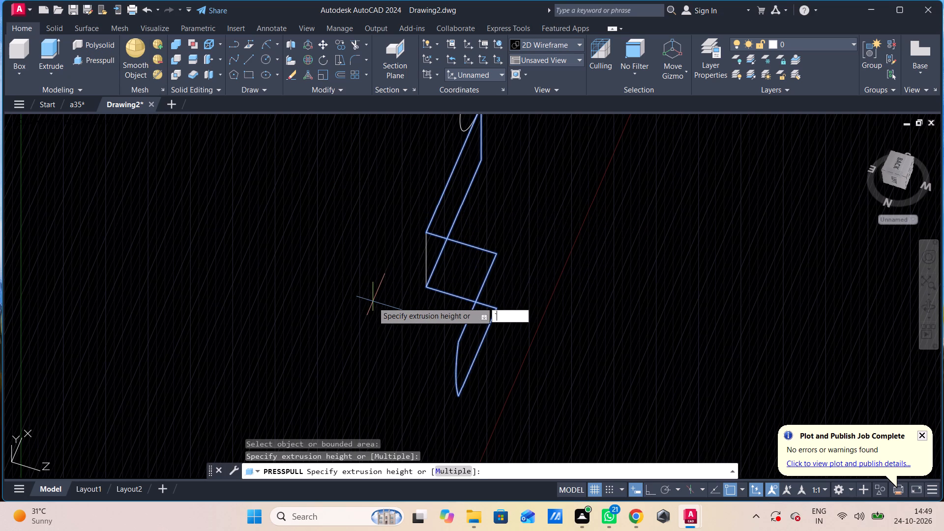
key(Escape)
Explode the joined stepped outline into separate lines and arc.
click(444, 239)
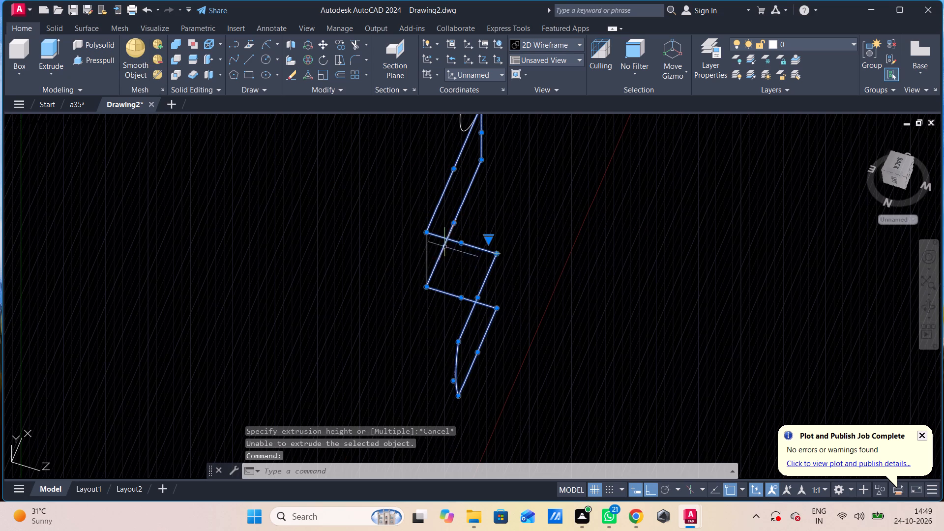
key(x)
click(476, 300)
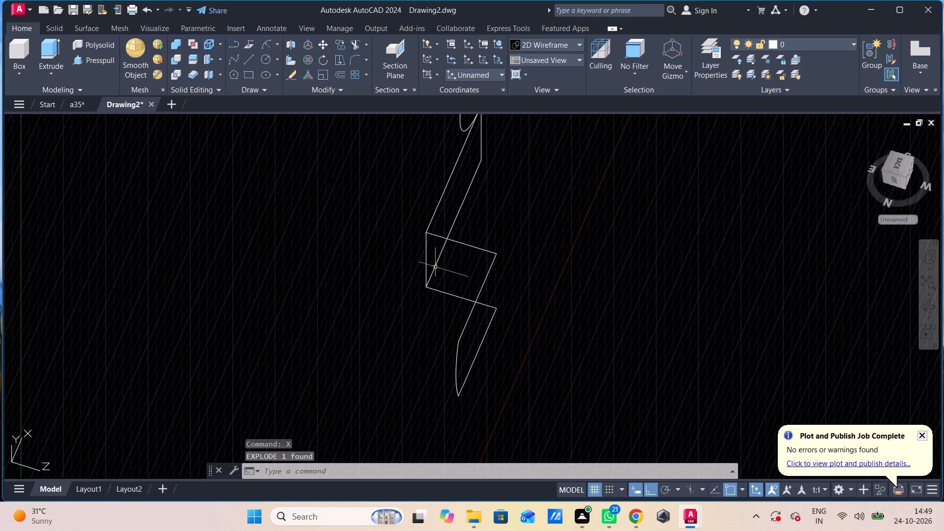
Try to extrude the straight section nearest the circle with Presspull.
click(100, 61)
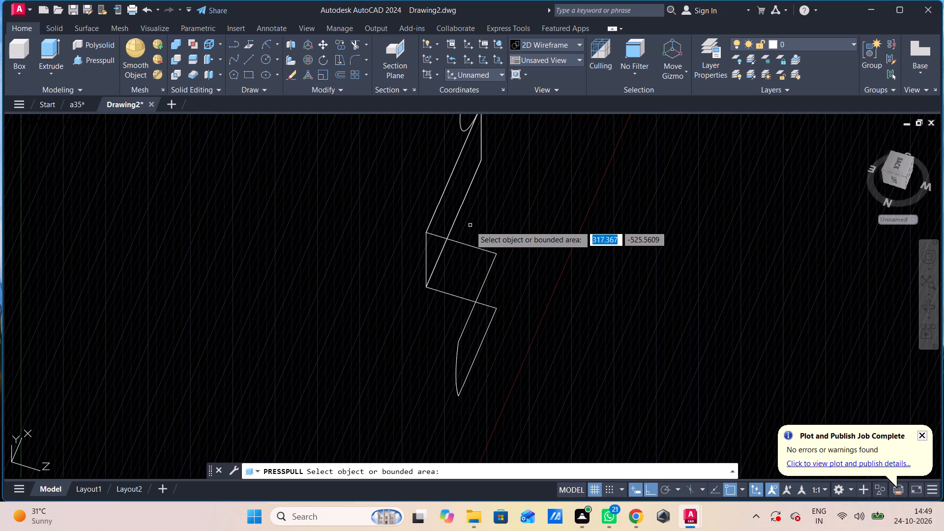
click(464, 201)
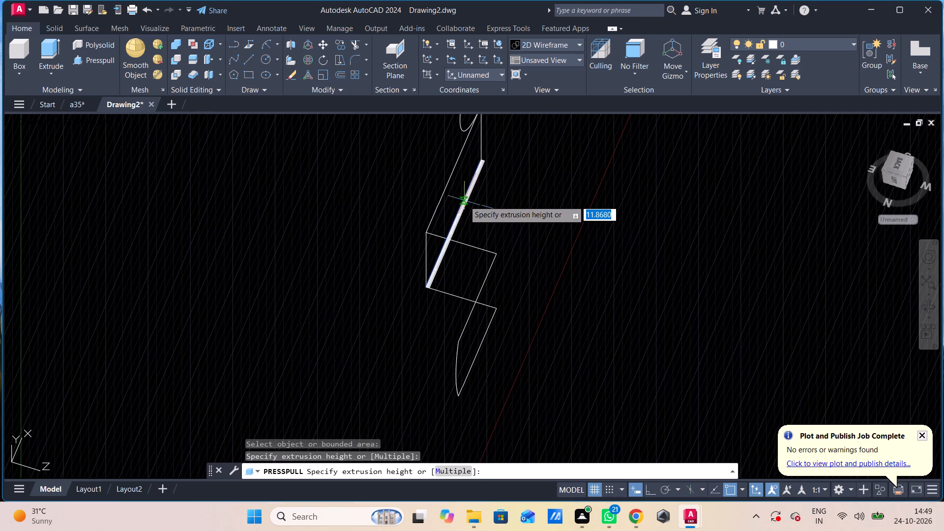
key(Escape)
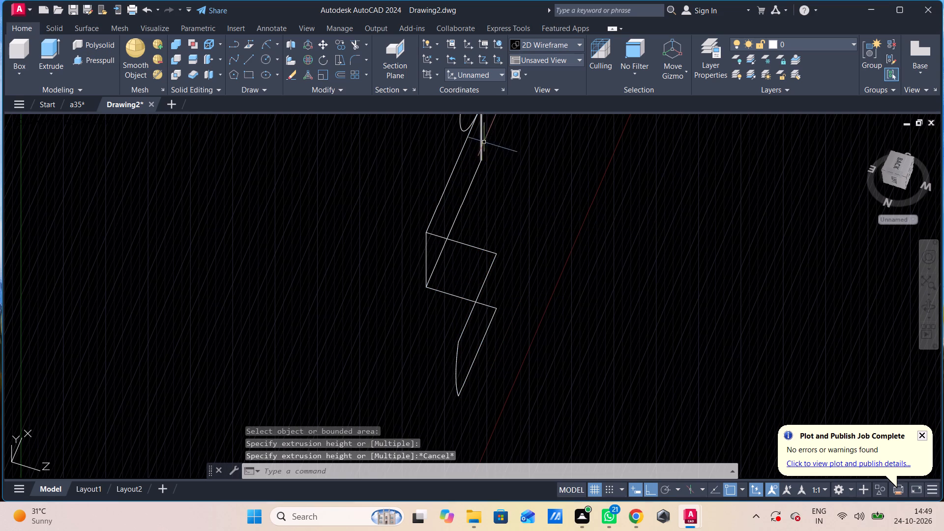
Join the two long lines, the end line near the circle and the closing line into one loop.
click(488, 138)
click(427, 197)
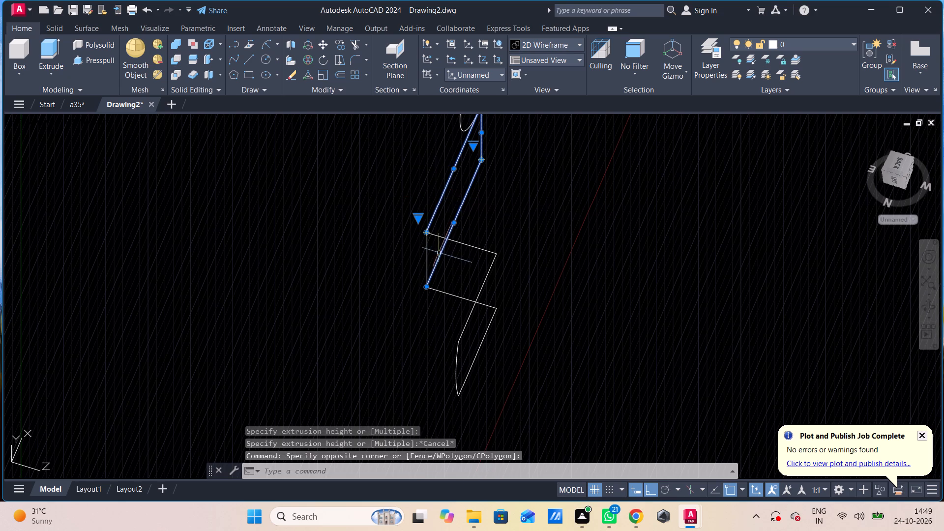
click(426, 256)
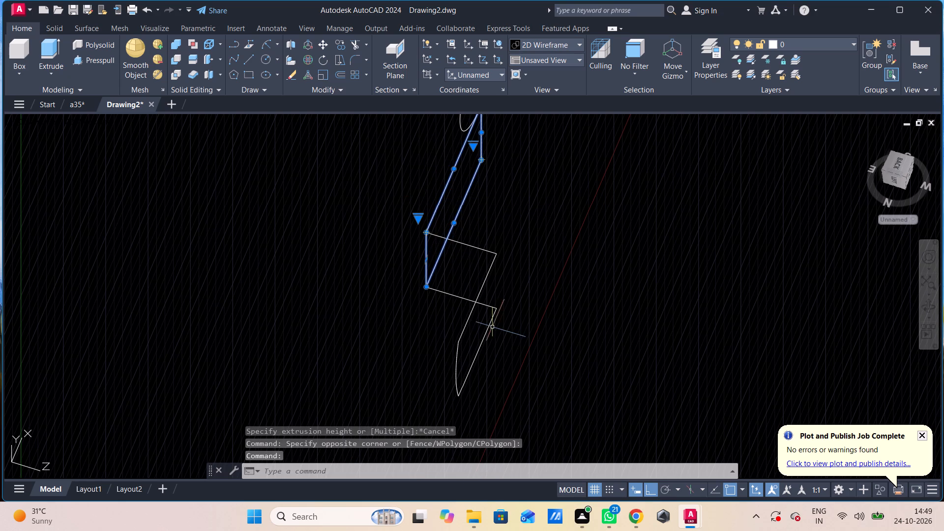
key(j)
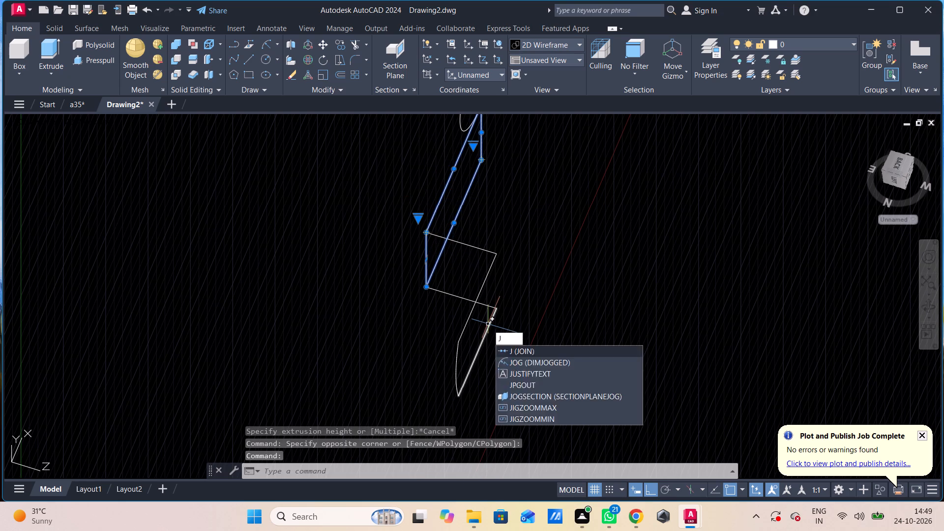
click(511, 346)
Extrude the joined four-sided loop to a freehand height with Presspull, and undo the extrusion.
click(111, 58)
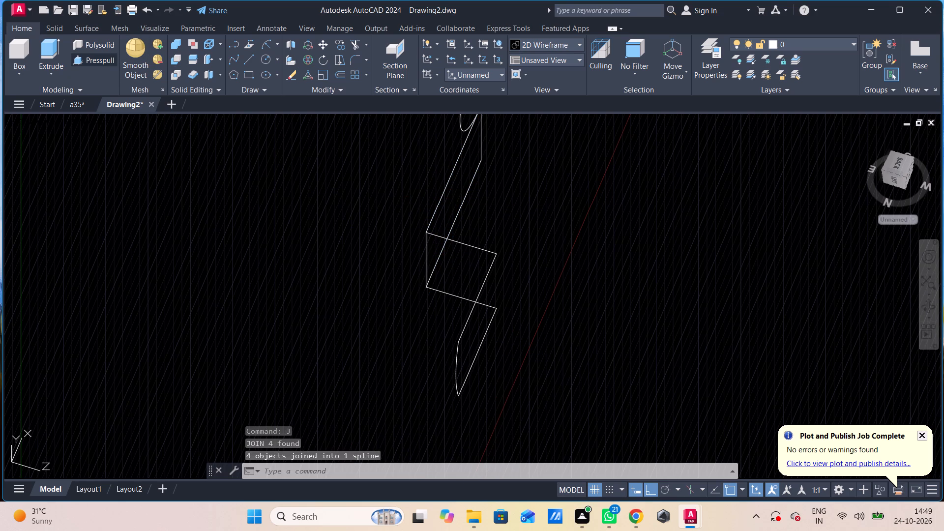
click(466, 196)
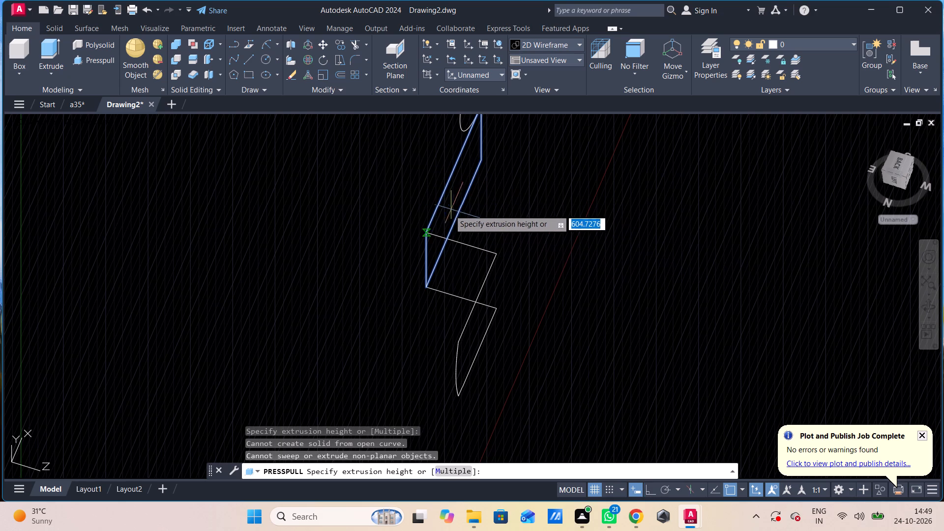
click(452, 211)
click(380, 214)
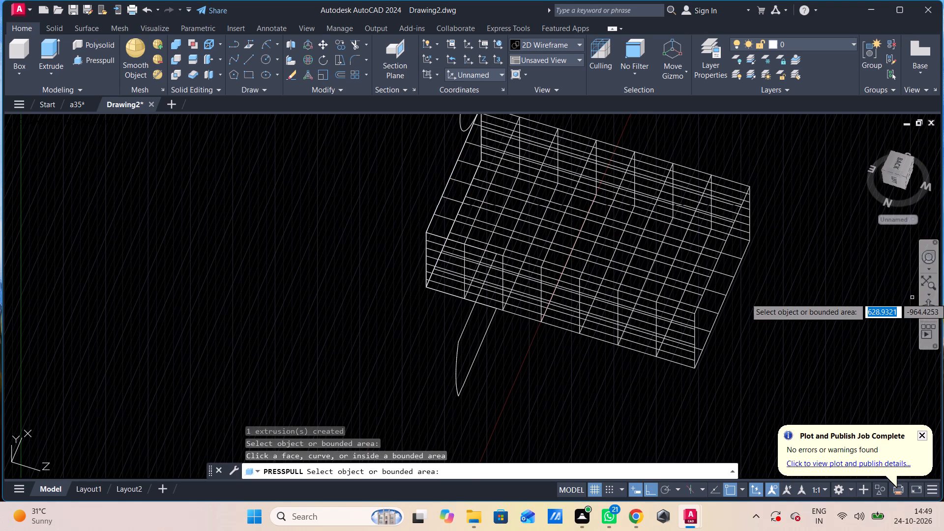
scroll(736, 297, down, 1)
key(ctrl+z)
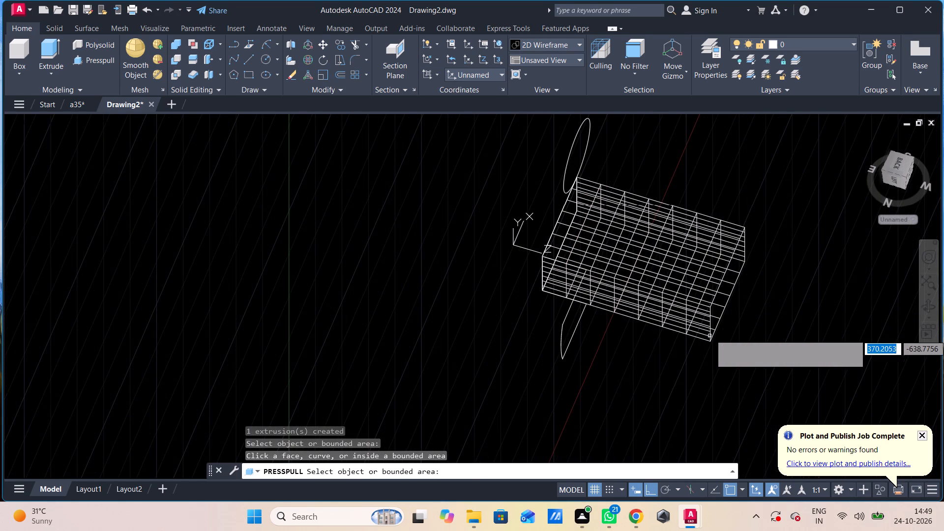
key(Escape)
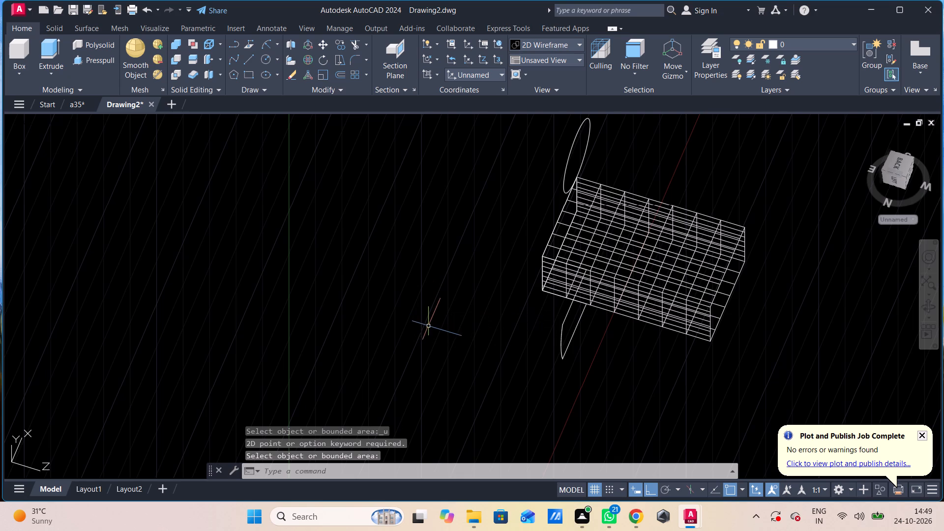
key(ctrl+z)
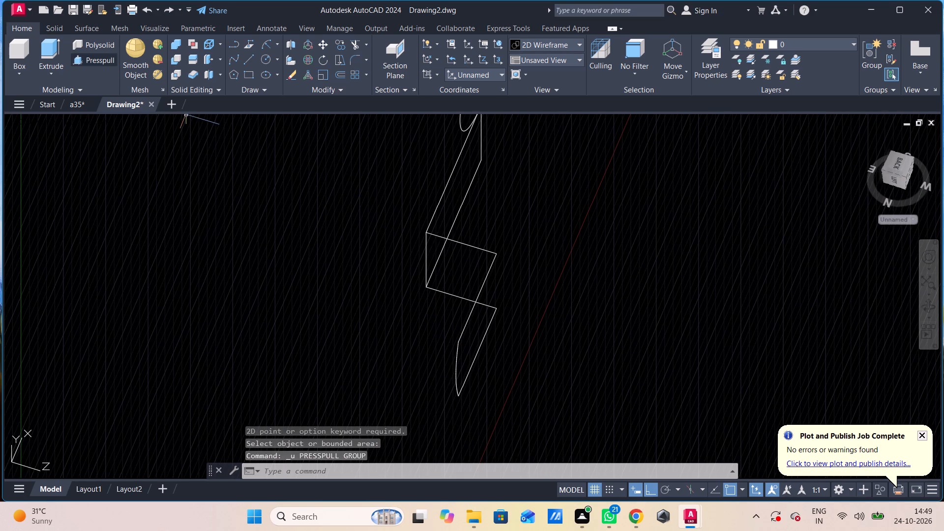
Extrude the joined four-sided loop nearest the circle by 10 units with Presspull.
click(94, 58)
click(430, 258)
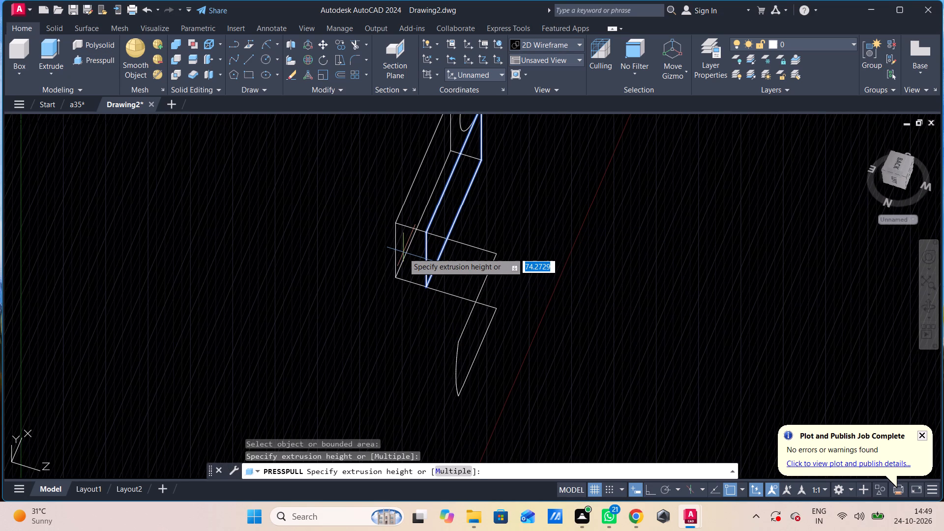
text(10)
key(Return)
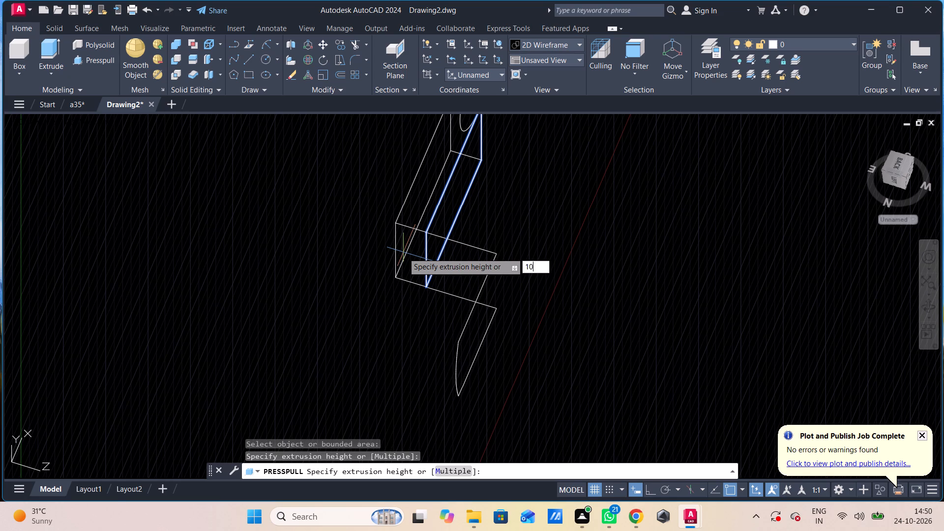
middle_drag(536, 230, 535, 329)
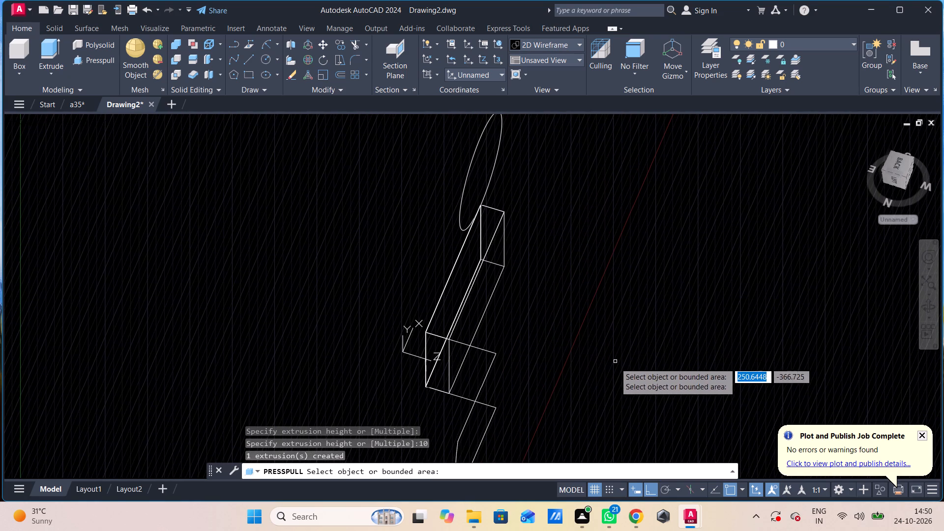
shift+middle_drag(698, 370, 649, 362)
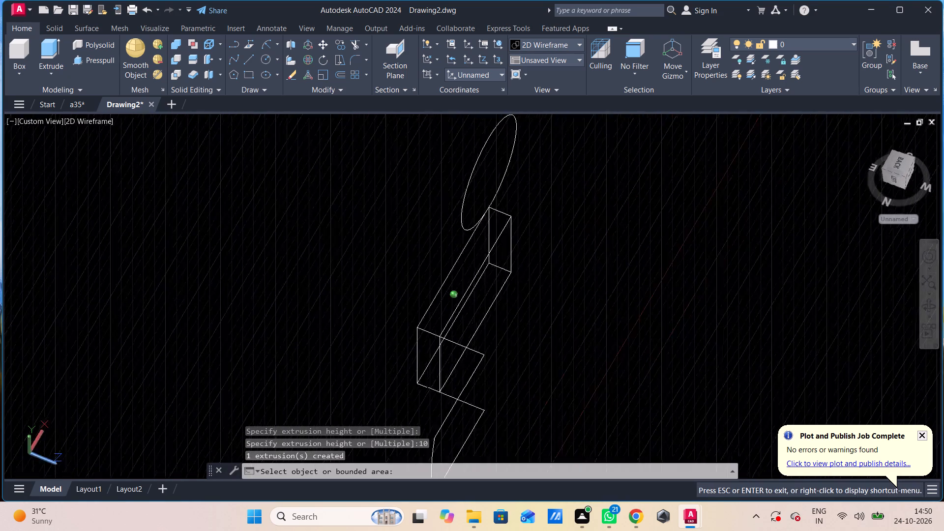
shift+middle_drag(649, 362, 585, 349)
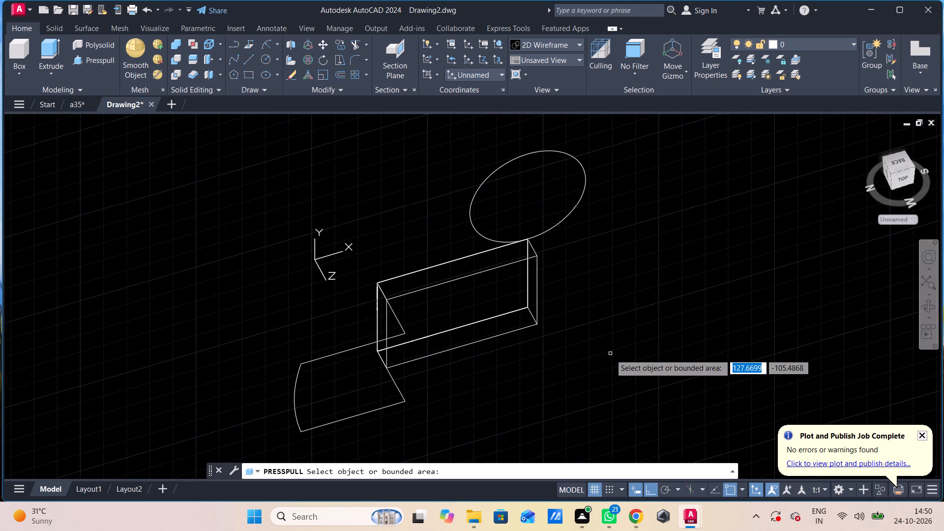
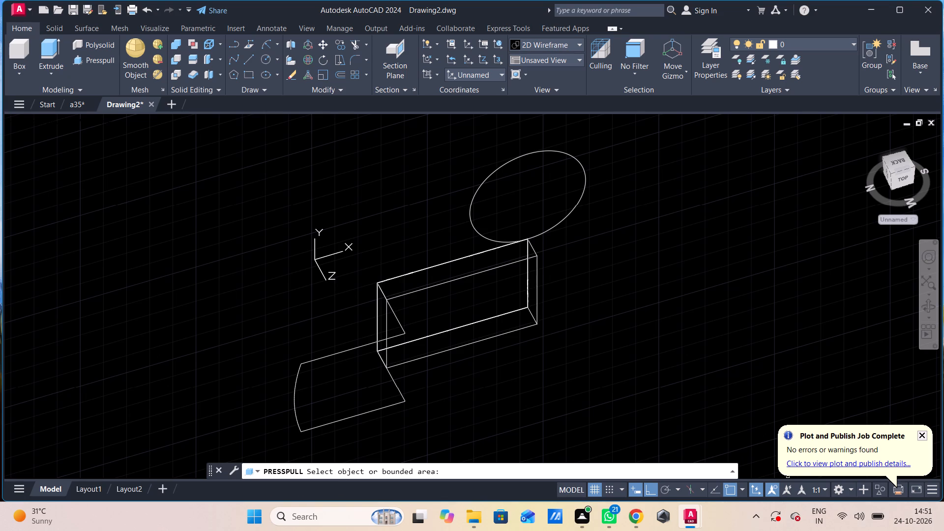
In the top view, draw a radius 25 circle in an empty area away from the existing profiles.
scroll(374, 227, down, 3)
scroll(439, 259, down, 2)
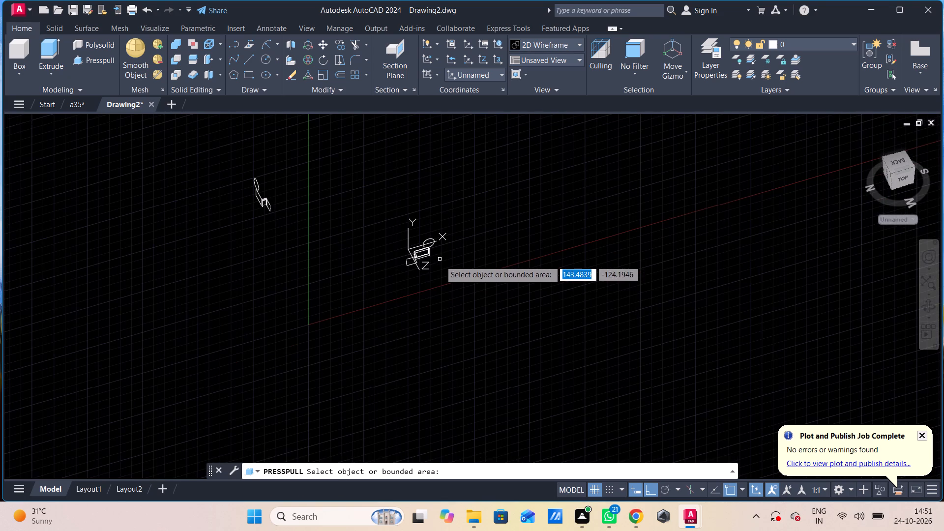
key(Escape)
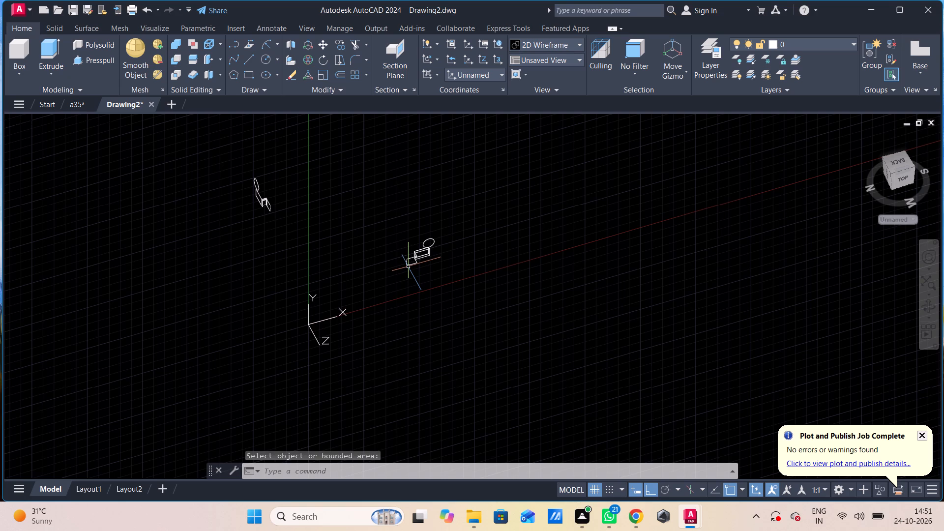
key(Escape)
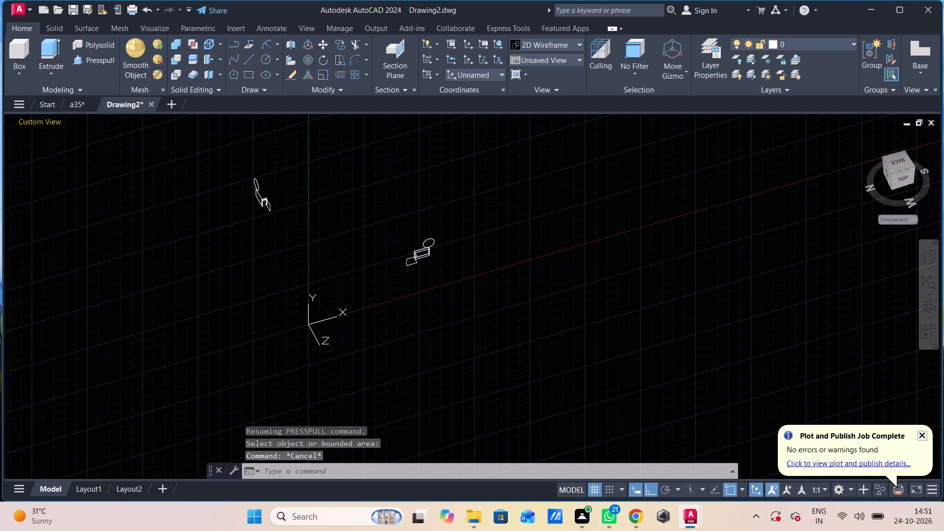
click(32, 126)
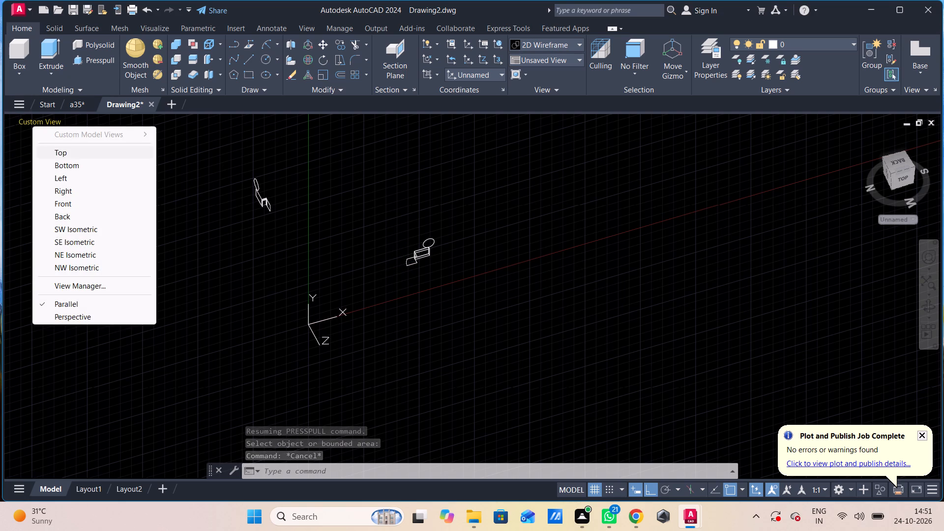
click(80, 155)
scroll(683, 294, down, 2)
middle_drag(682, 294, 681, 294)
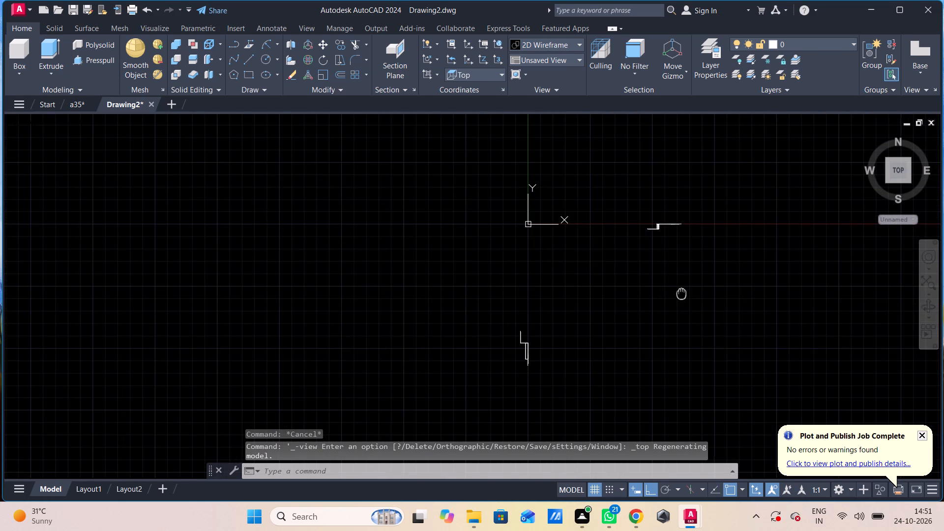
middle_drag(681, 294, 314, 295)
scroll(762, 307, up, 2)
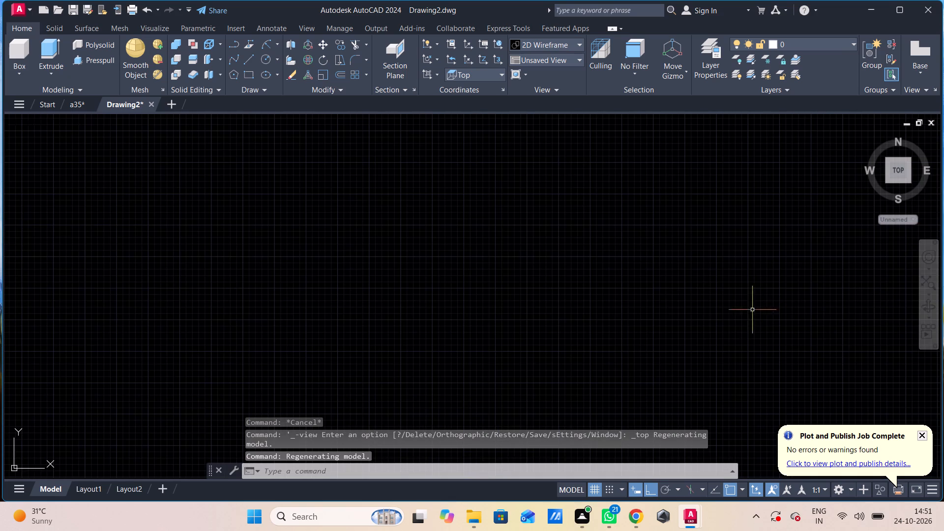
text(c)
key(space)
click(672, 279)
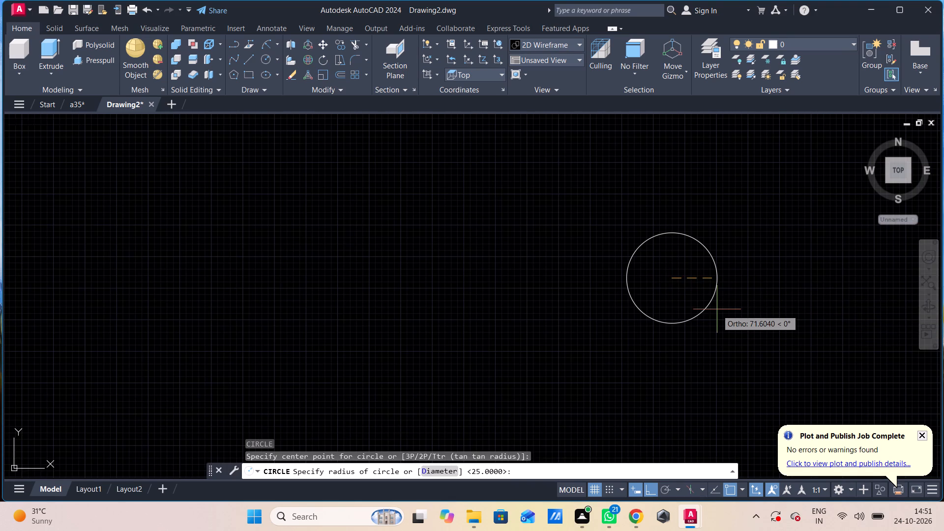
text(25)
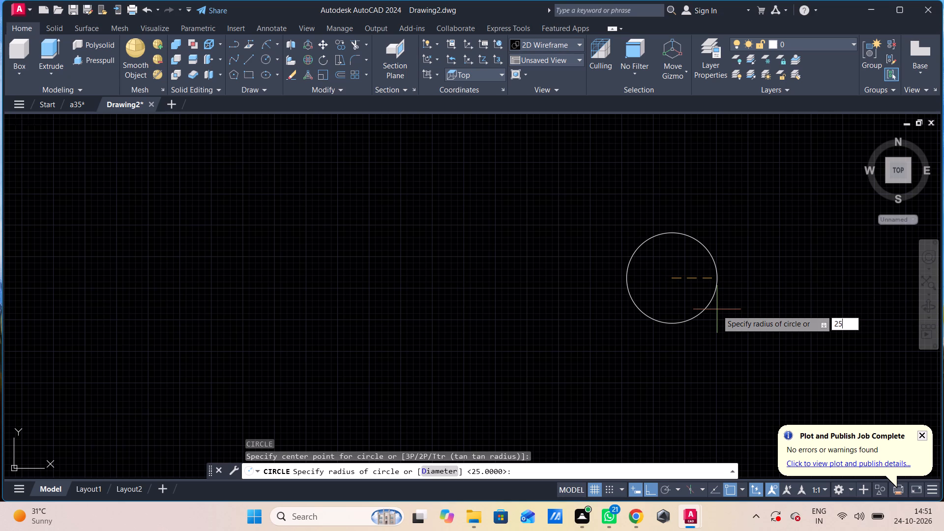
key(Return)
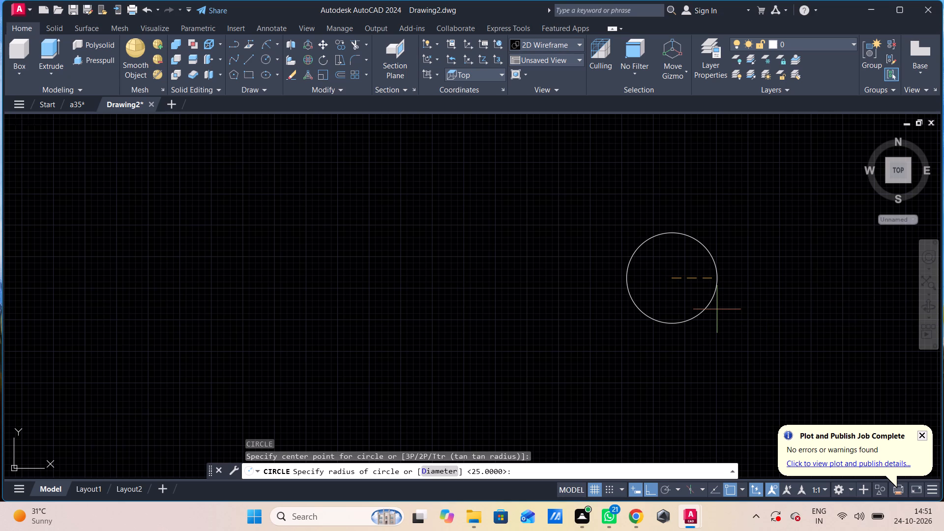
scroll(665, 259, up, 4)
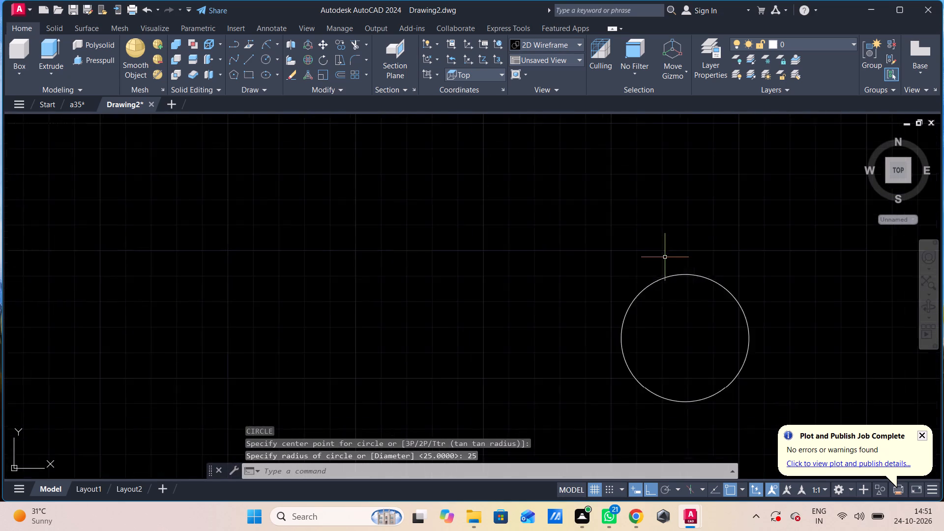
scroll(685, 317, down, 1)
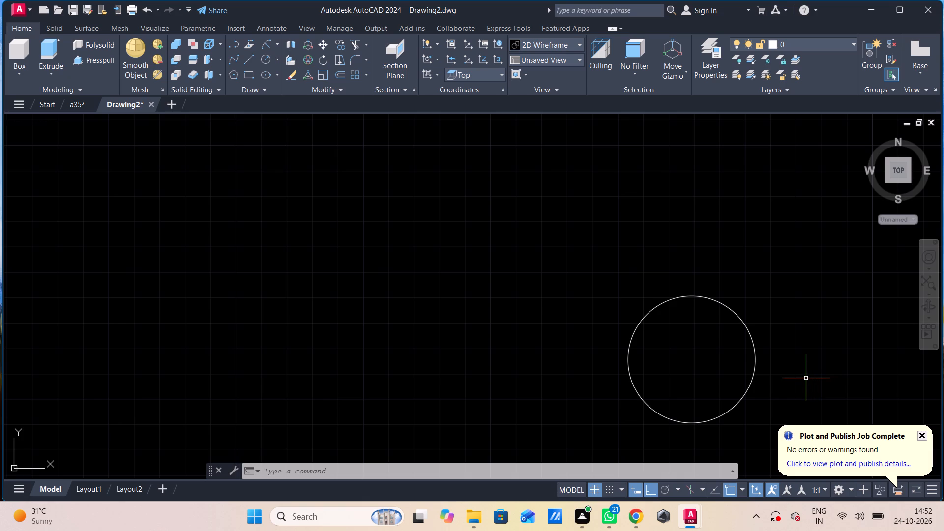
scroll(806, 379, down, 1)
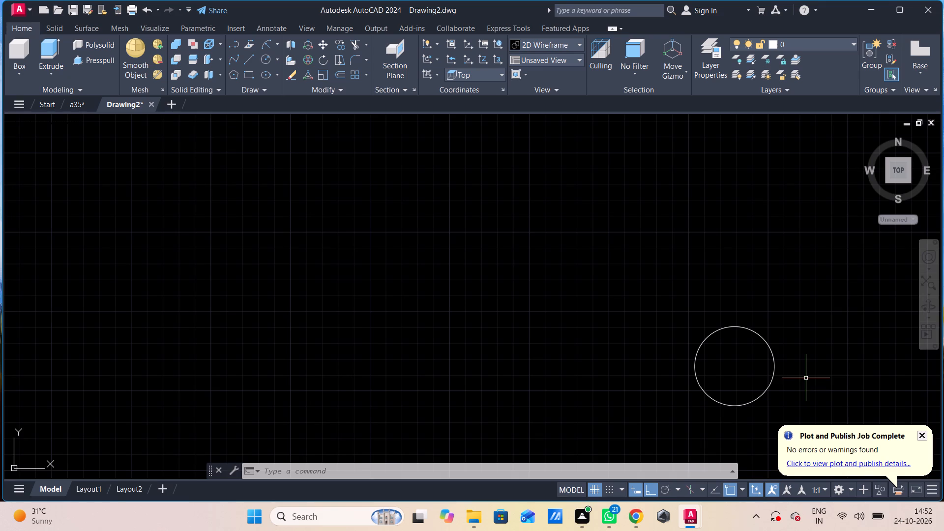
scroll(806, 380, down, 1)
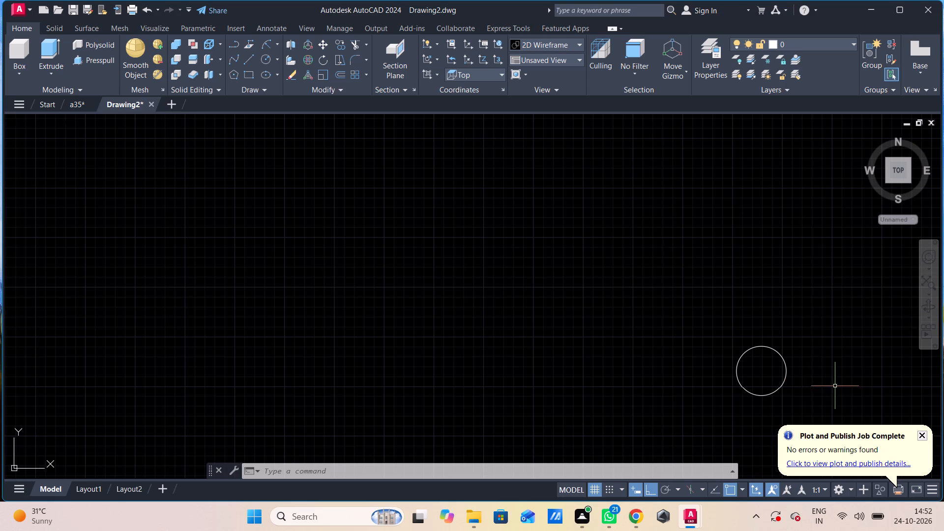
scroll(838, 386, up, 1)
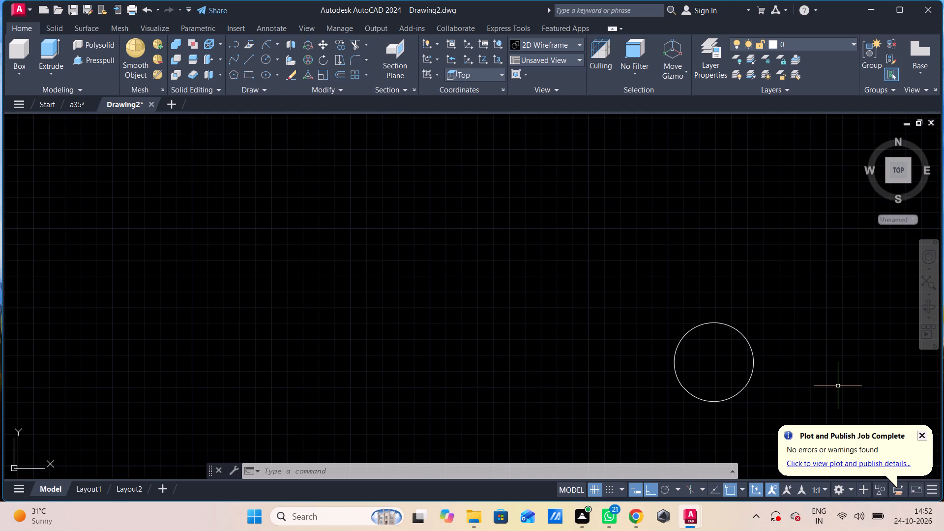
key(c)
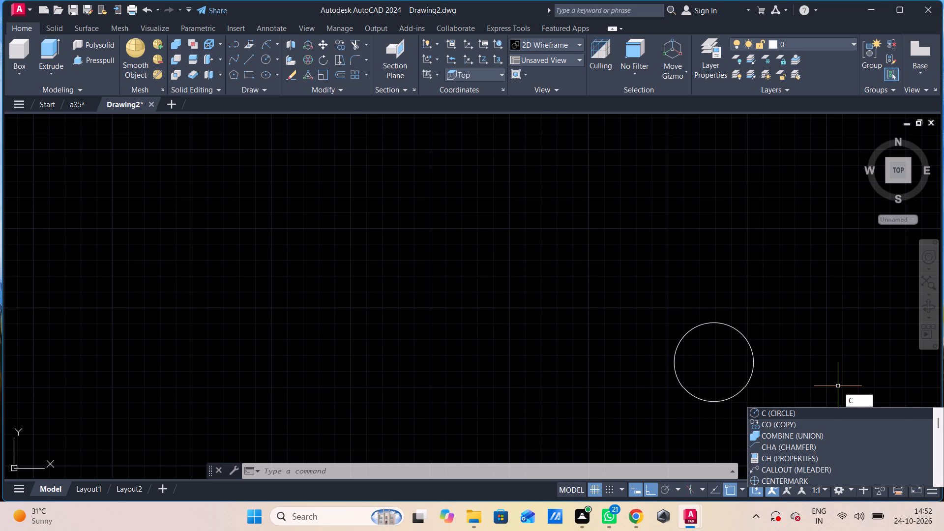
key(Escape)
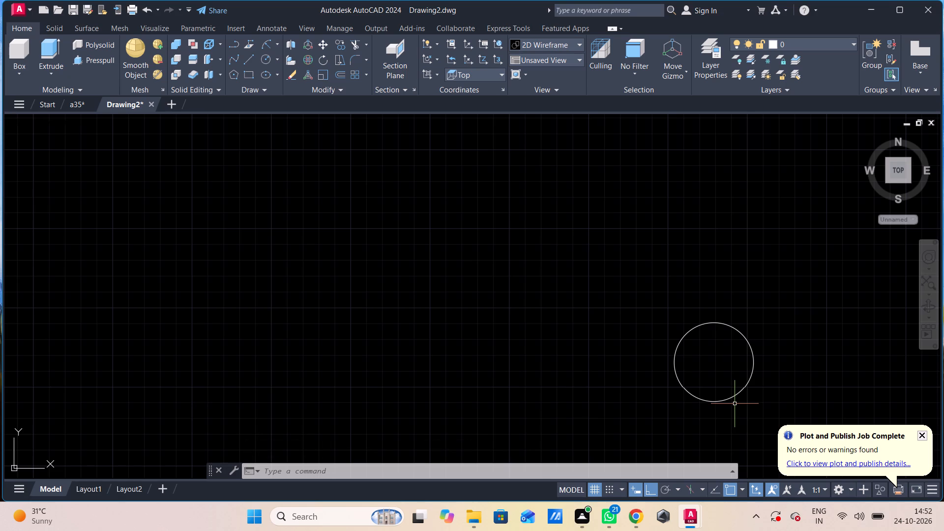
Draw connected lines from the new circle's bottom quadrant: 65 units toward negative X, followed by 30 units toward negative Y.
middle_drag(727, 361, 739, 322)
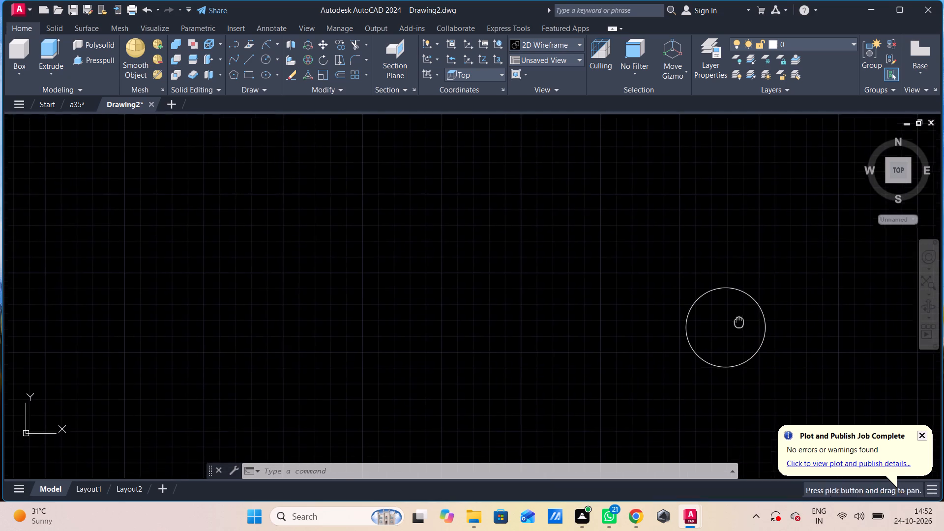
key(l)
key(Return)
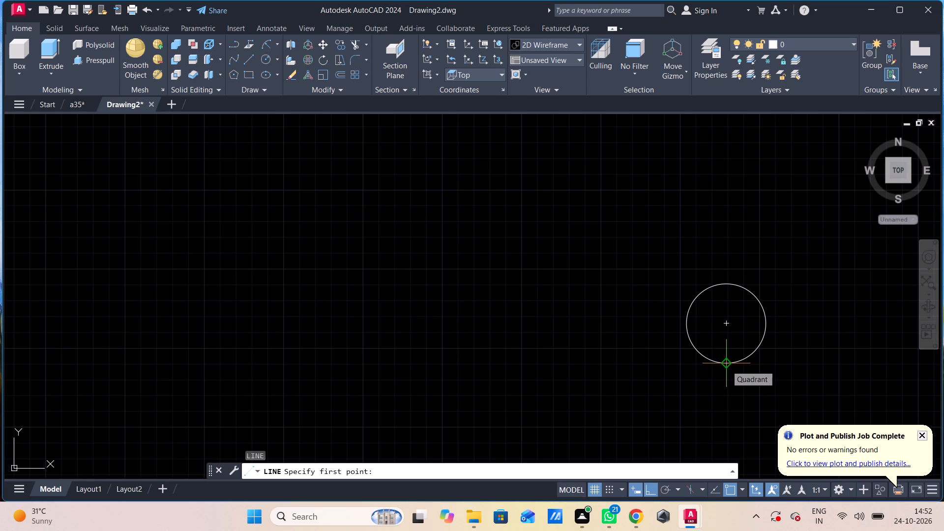
click(726, 365)
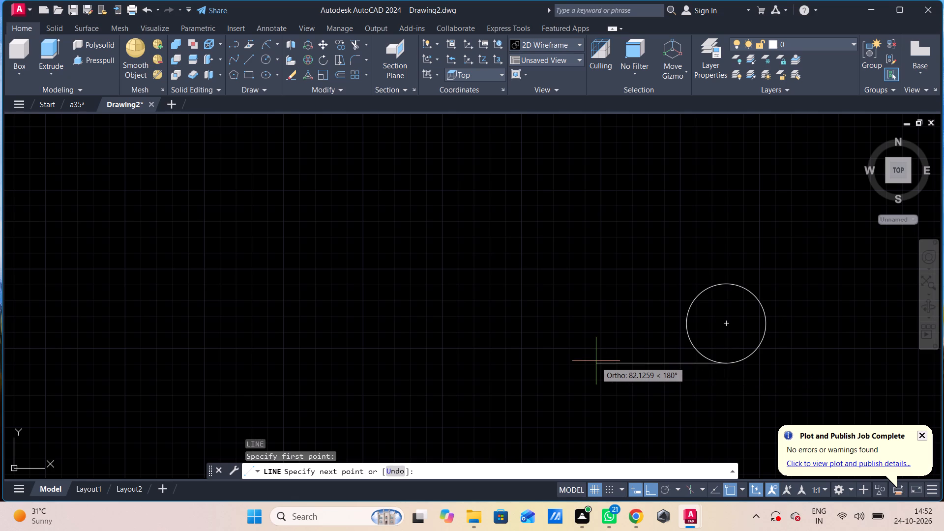
text(65)
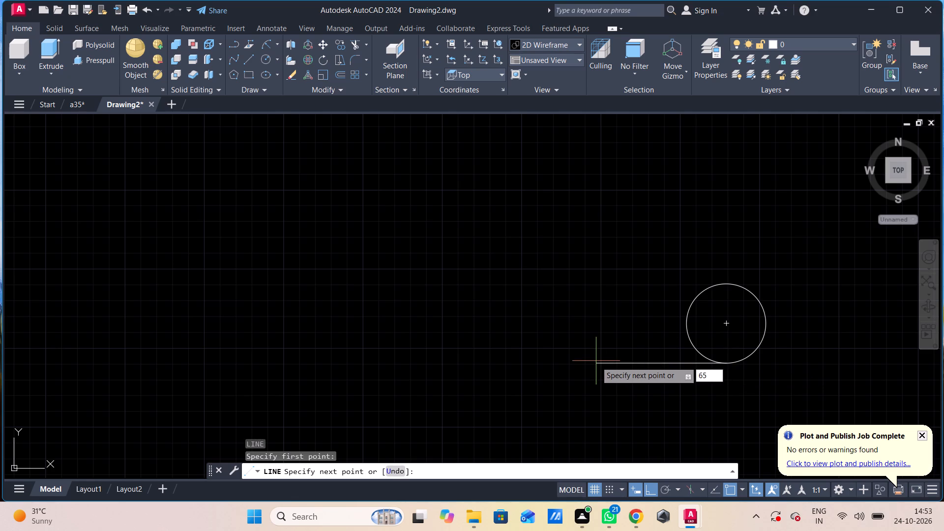
key(Return)
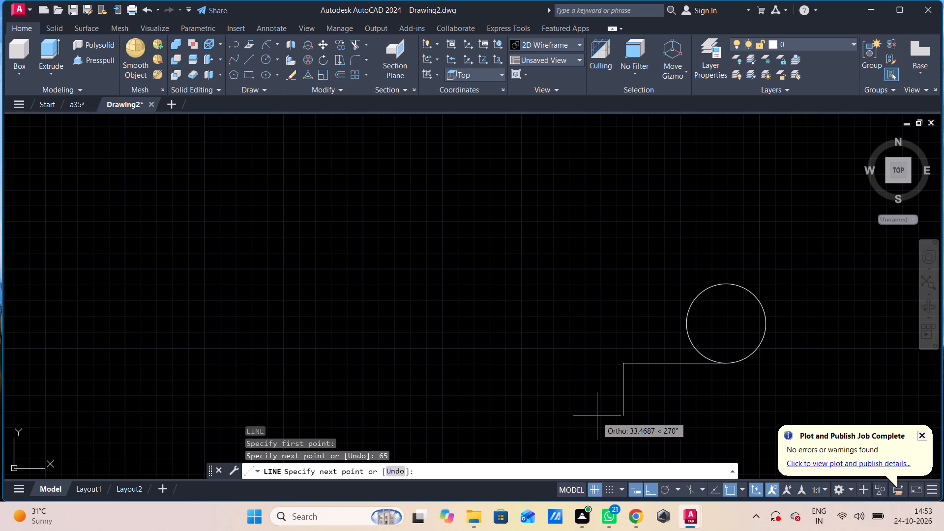
shift+middle_drag(629, 411, 691, 403)
middle_drag(691, 238, 663, 354)
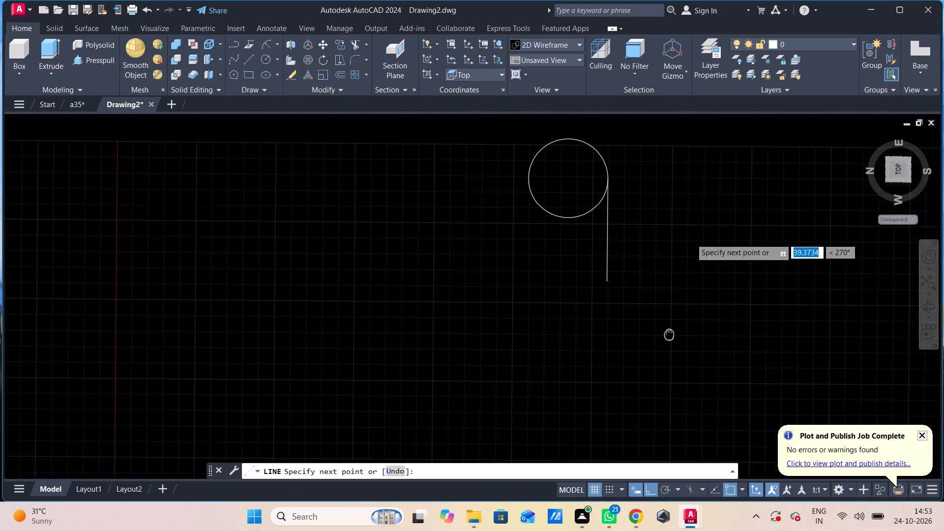
middle_drag(663, 354, 663, 359)
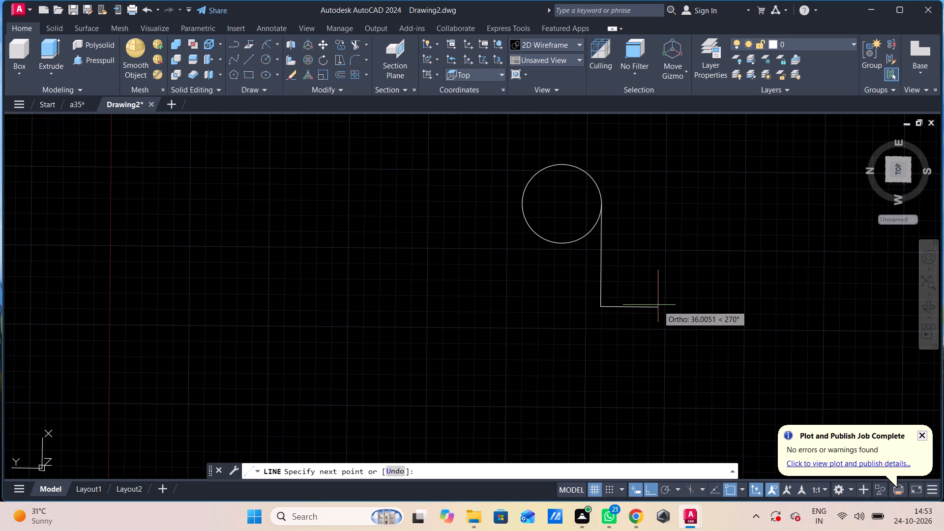
text(30)
key(Return)
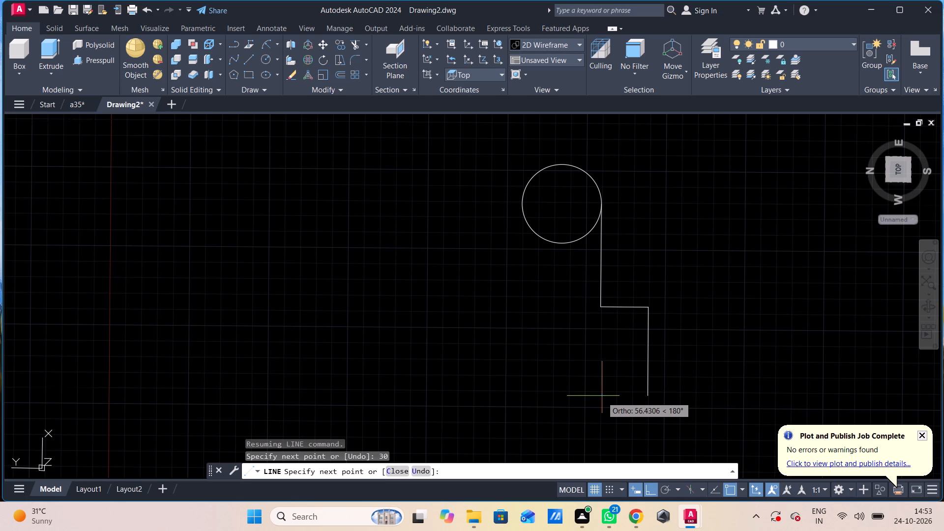
shift+middle_drag(602, 390, 462, 285)
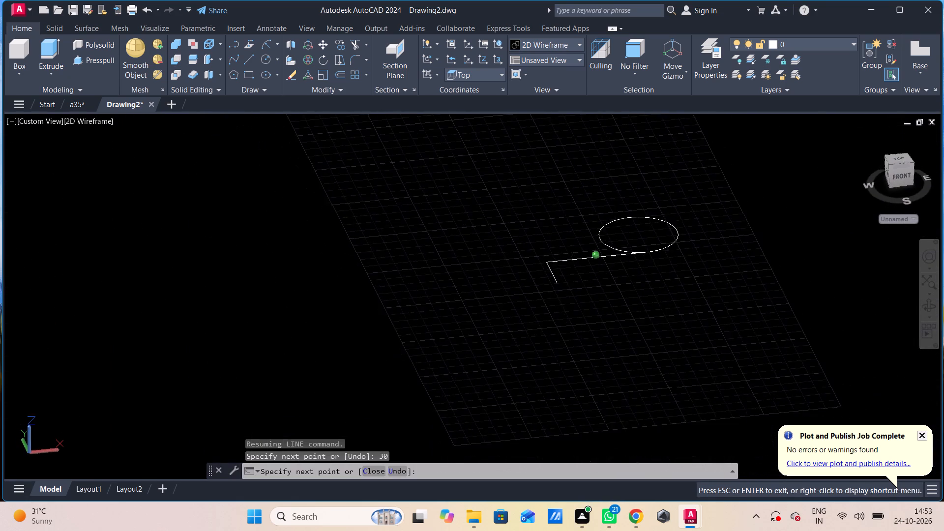
shift+middle_drag(462, 285, 437, 385)
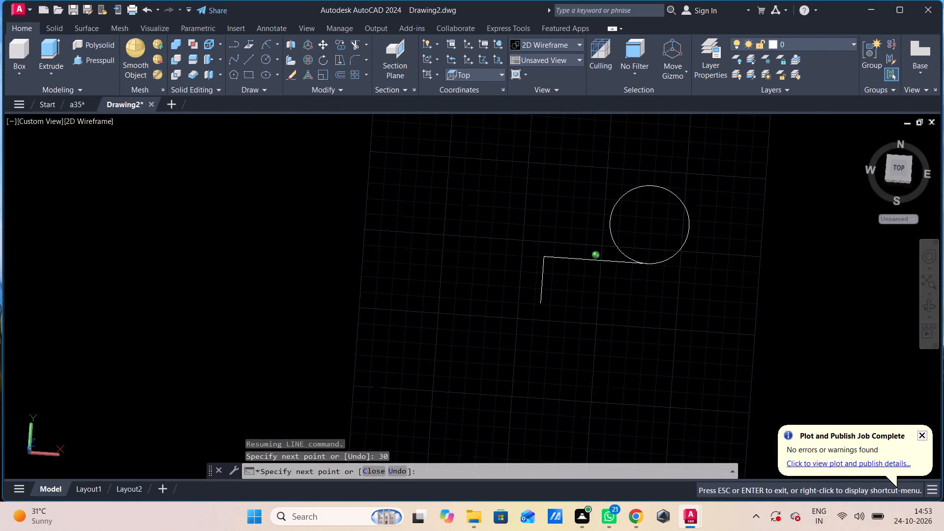
shift+middle_drag(437, 385, 427, 404)
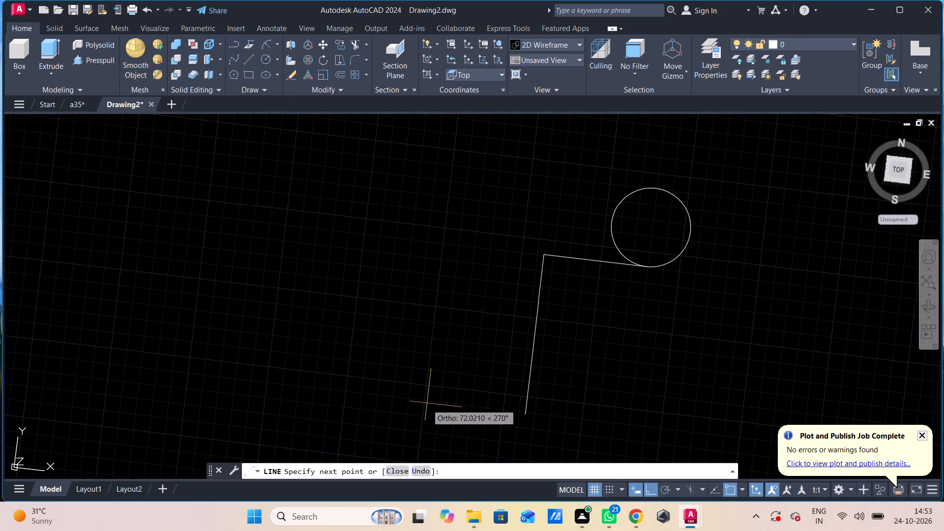
key(Escape)
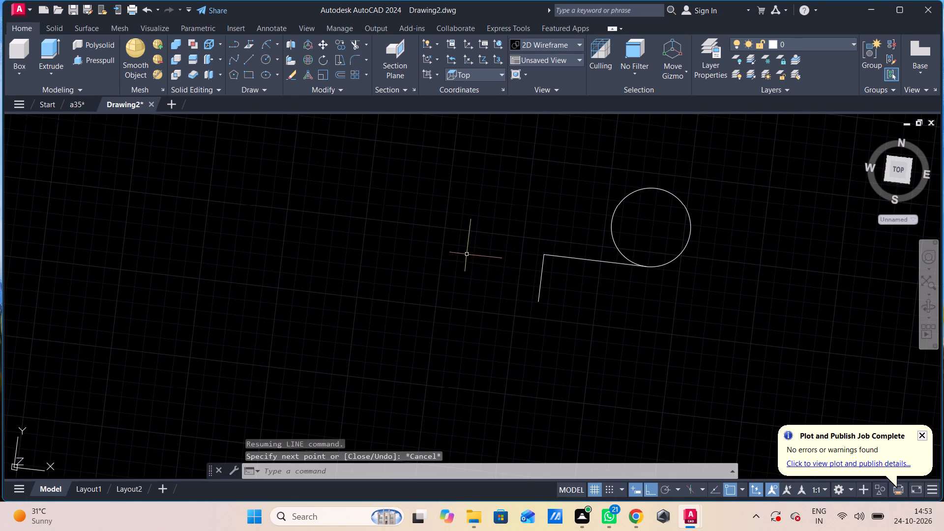
In the top view, draw a 45 unit line toward negative X from the lower end of the 30 unit line.
click(30, 117)
click(54, 147)
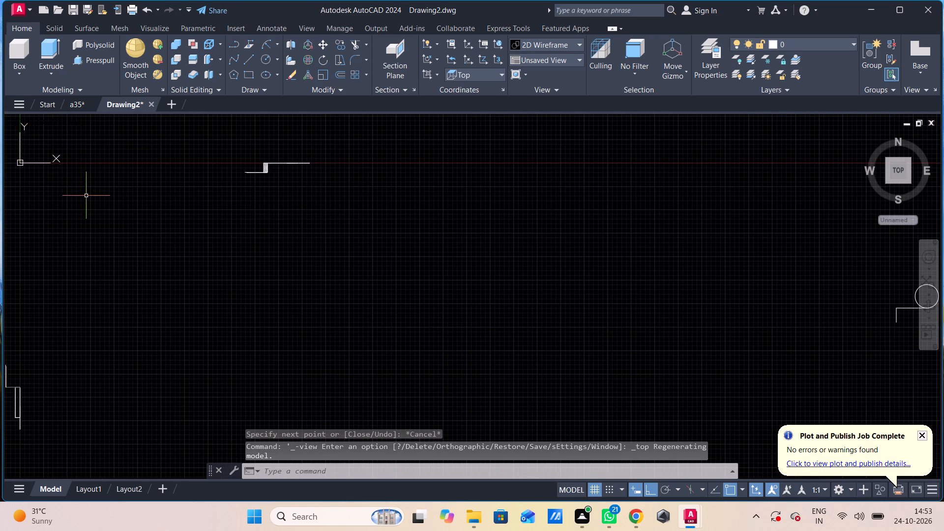
middle_drag(798, 352, 342, 307)
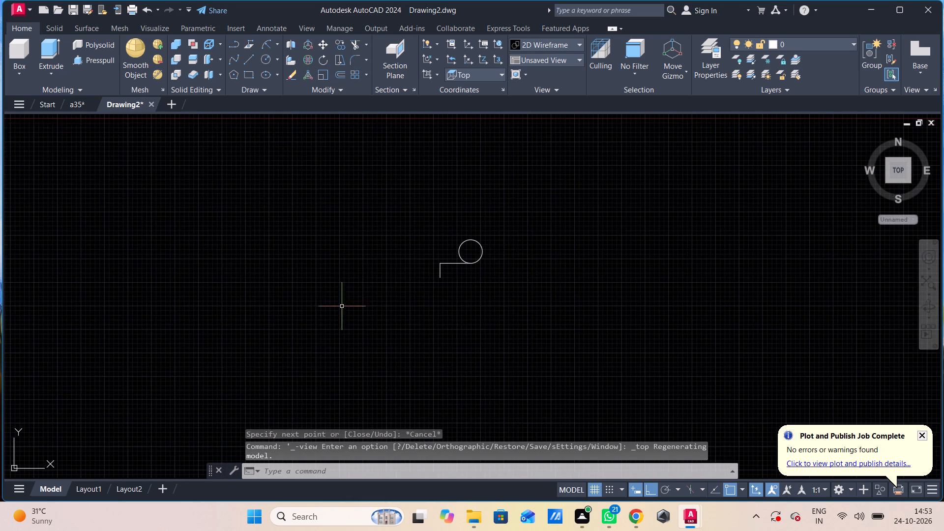
scroll(449, 252, up, 2)
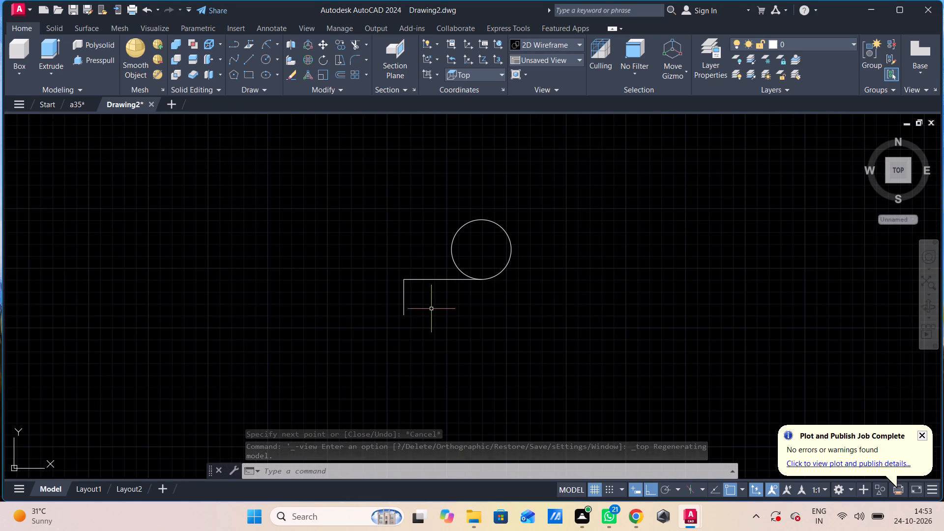
key(l)
key(Return)
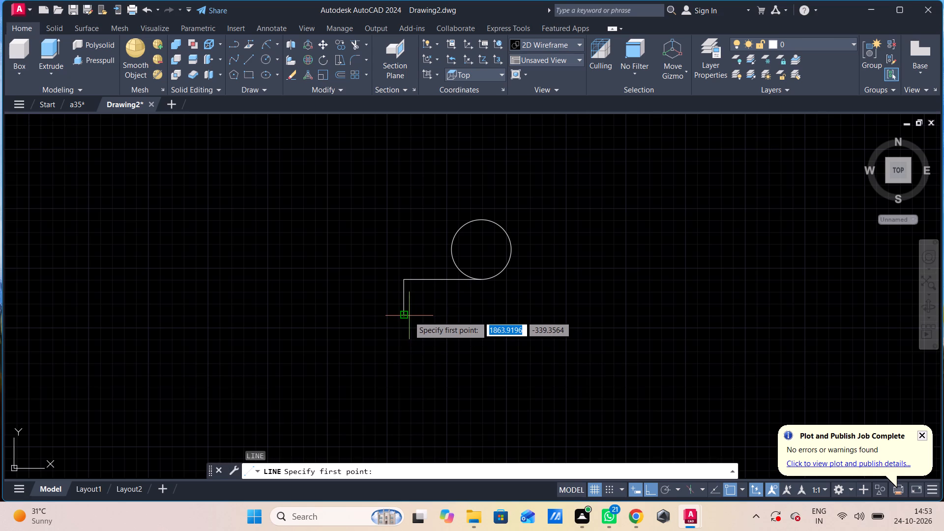
click(404, 317)
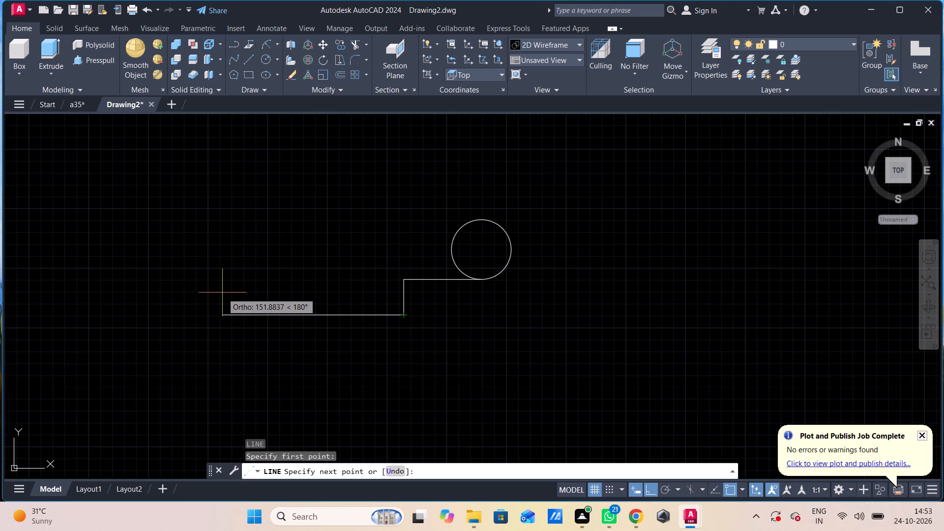
text(45)
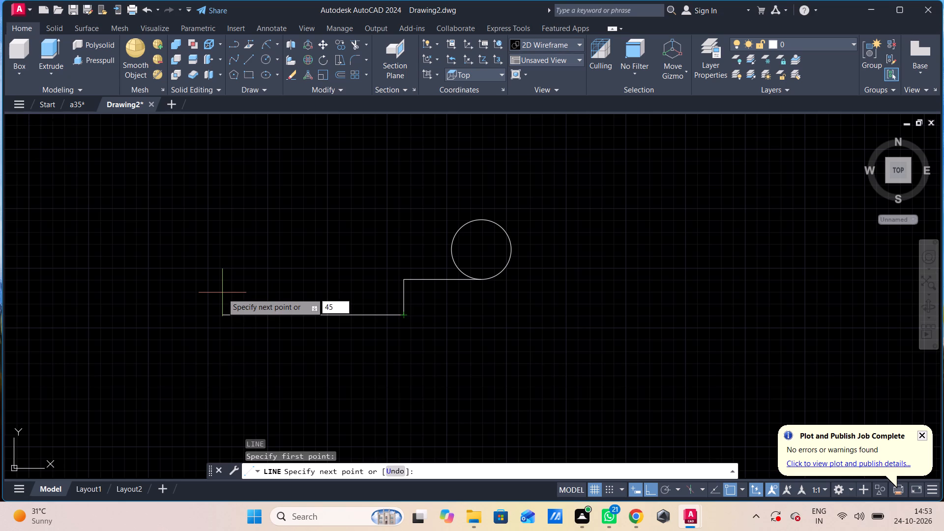
key(Return)
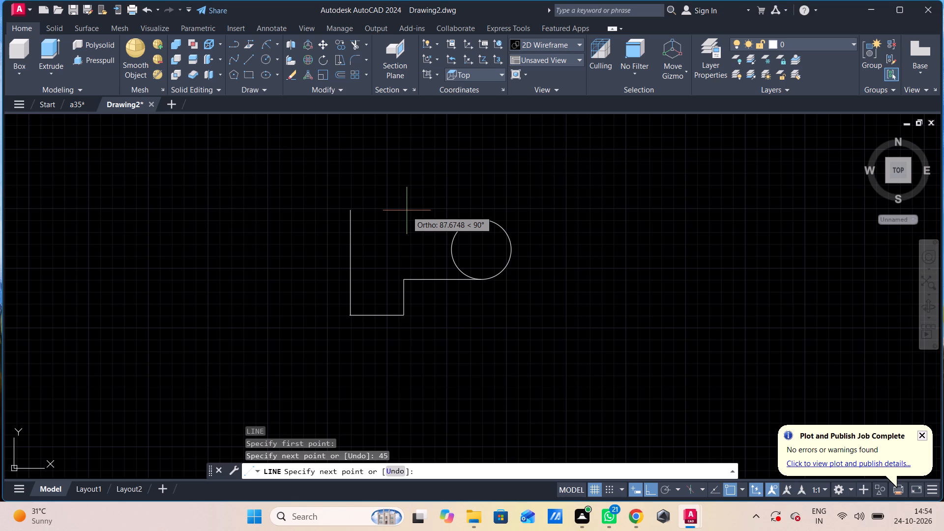
Continue the line chain from the 45 unit line's far end: 10 units toward positive Y, followed by 35 units toward positive X.
text(10)
key(Return)
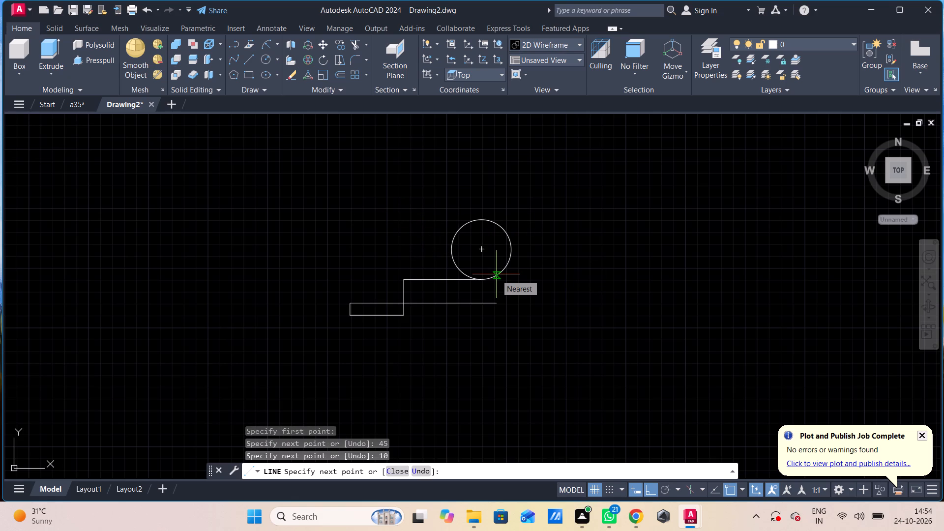
text(35)
key(Return)
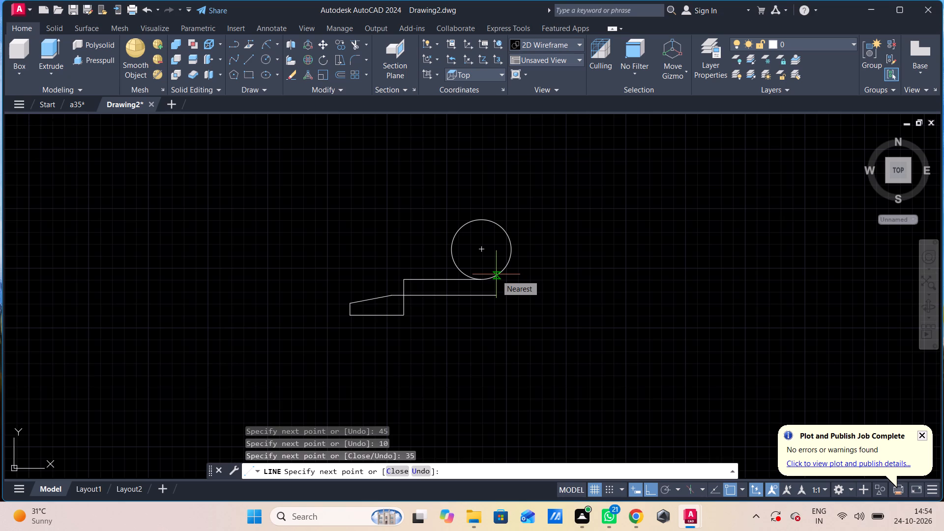
key(ctrl+z)
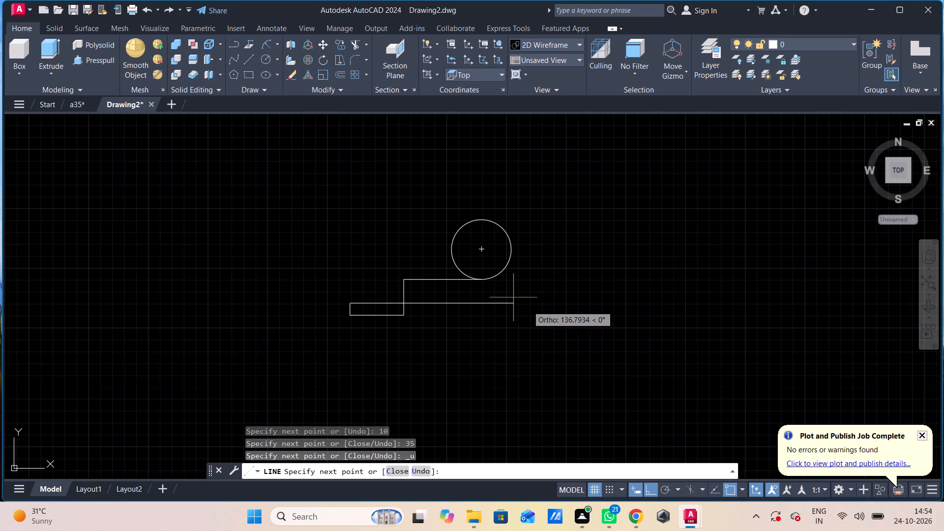
text(35)
key(Return)
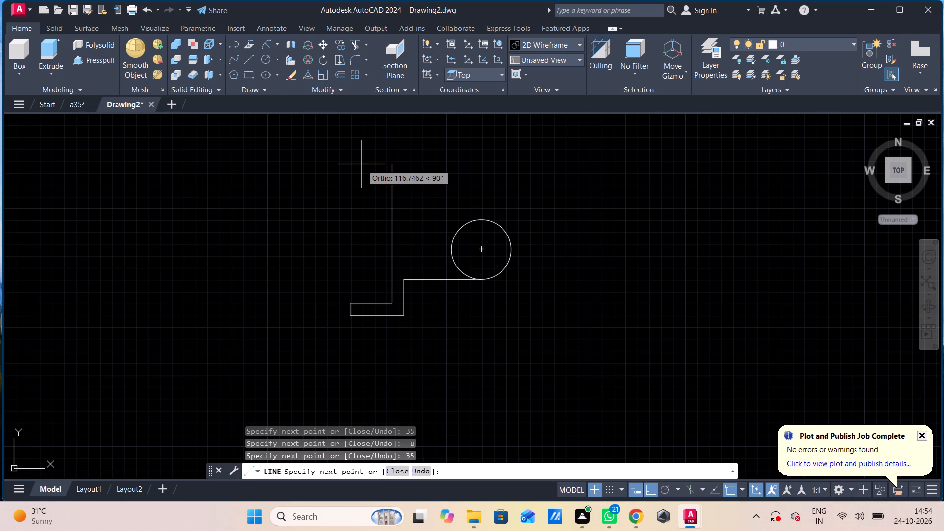
Continue the inner outline with a 30 unit line toward positive Y, followed by a 30 unit line toward positive X.
text(20)
key(Return)
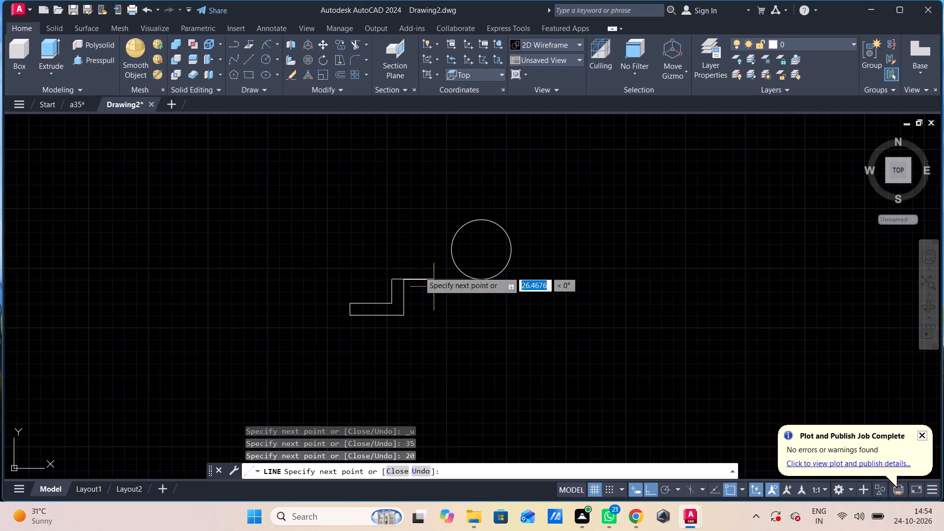
key(ctrl+z)
text(30)
key(Return)
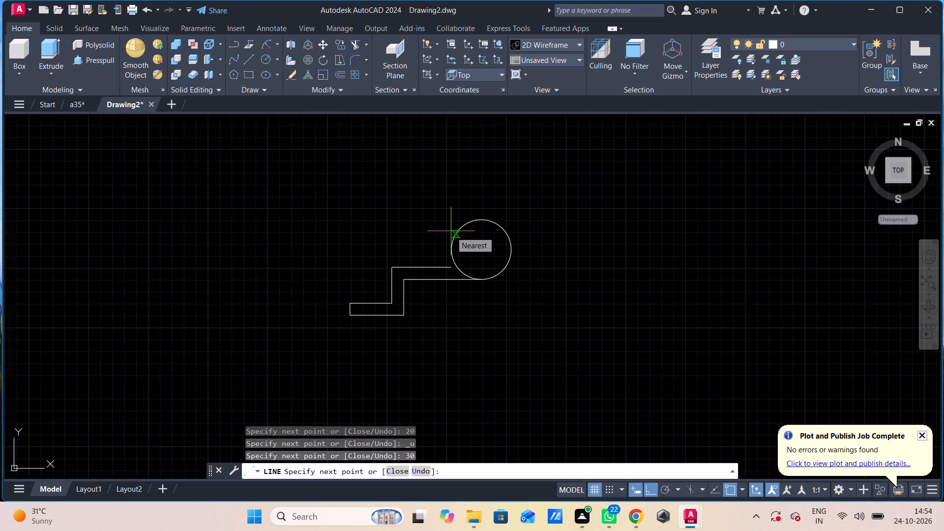
text(30)
key(Return)
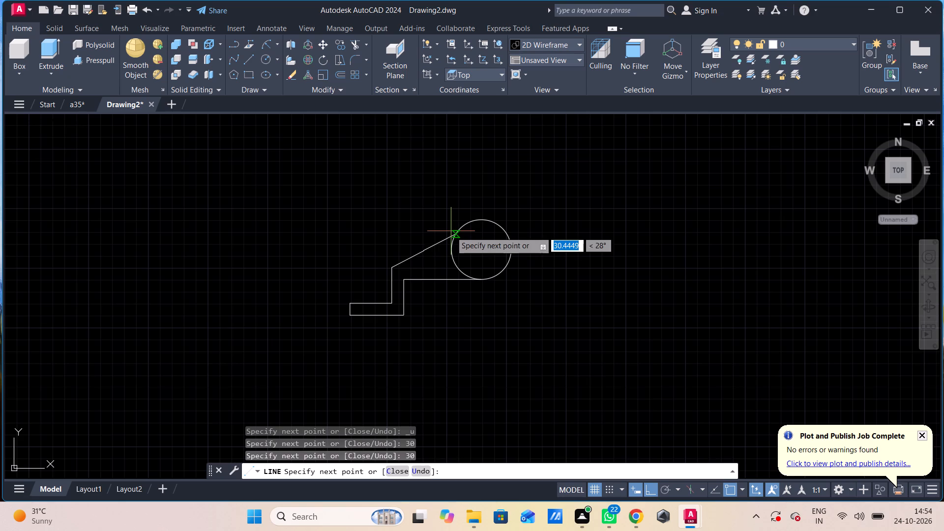
key(ctrl+z)
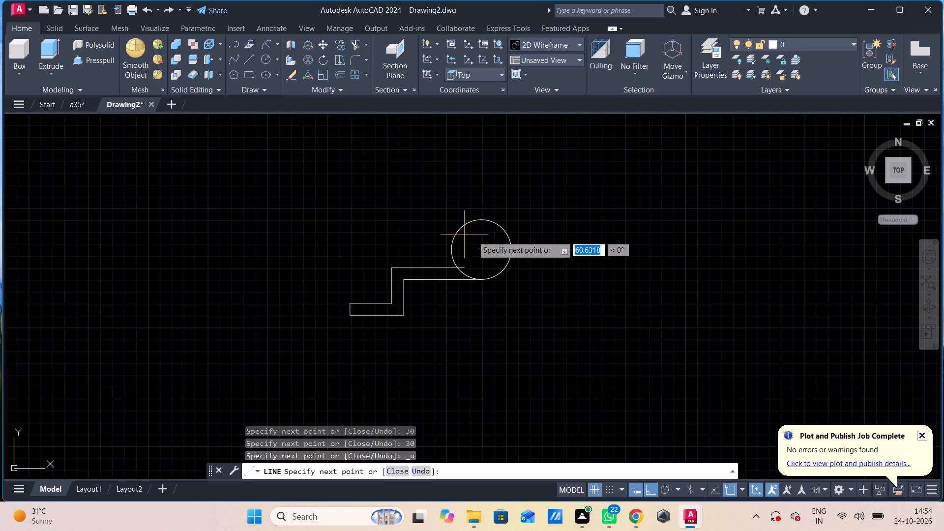
text(30)
key(Return)
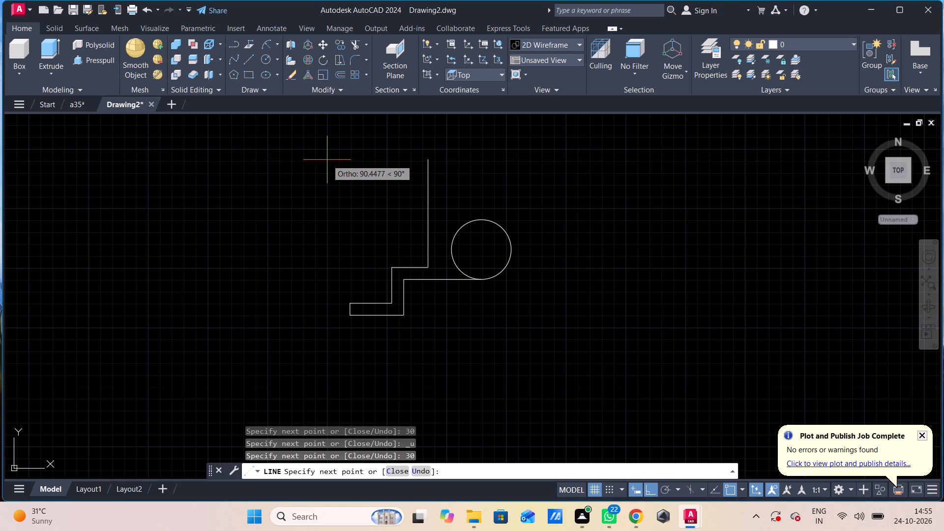
Continue the inner outline with 30 unit lines toward positive Y, negative X and positive Y, in that order.
text(30)
key(Return)
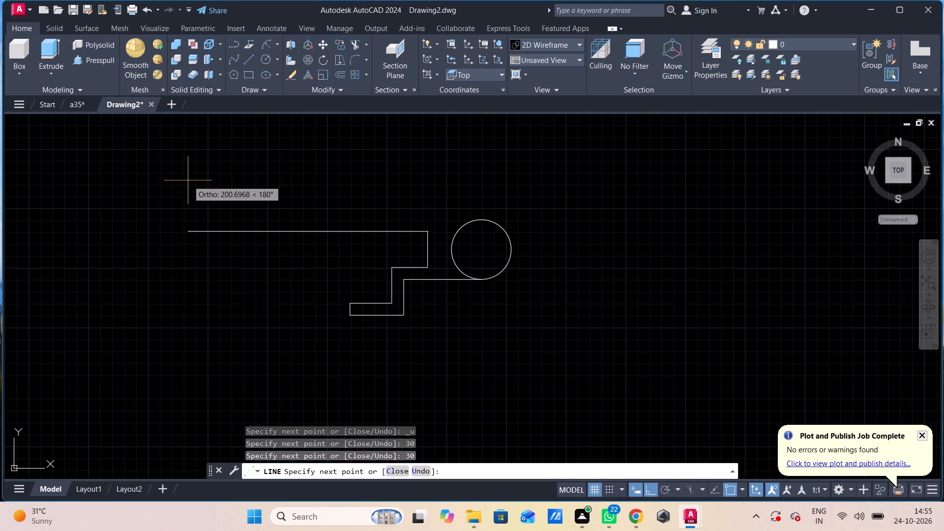
text(30)
key(Return)
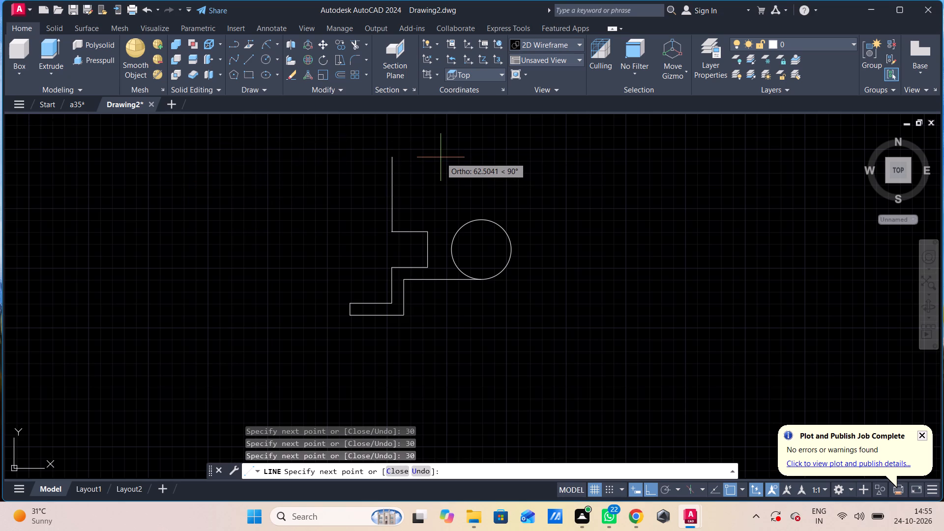
key(3)
key(0)
key(Return)
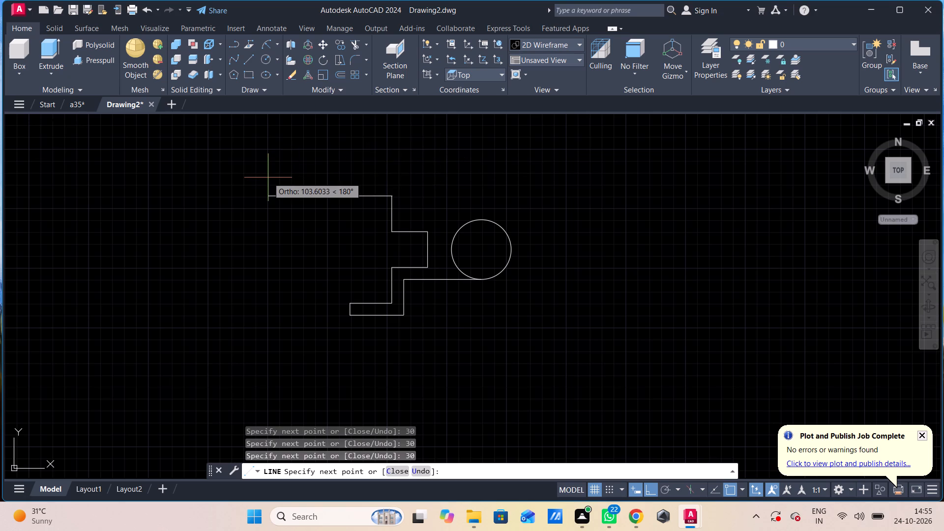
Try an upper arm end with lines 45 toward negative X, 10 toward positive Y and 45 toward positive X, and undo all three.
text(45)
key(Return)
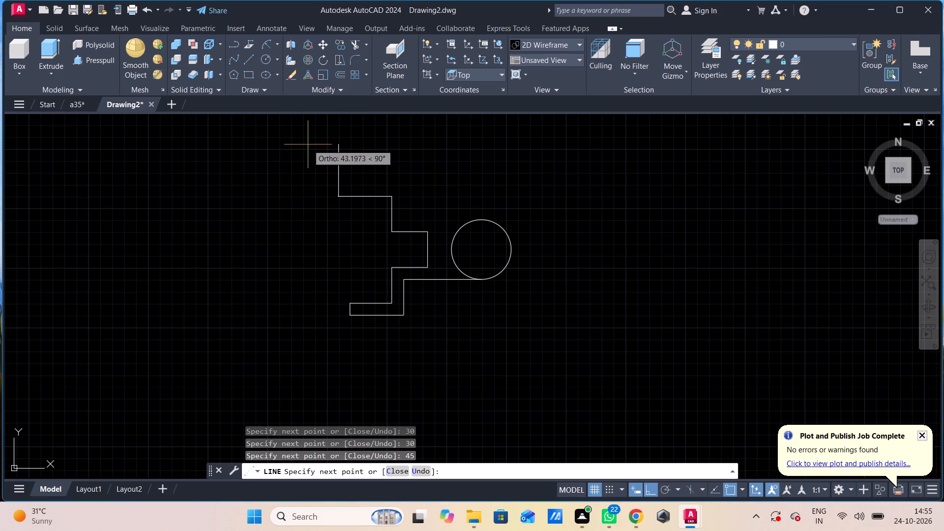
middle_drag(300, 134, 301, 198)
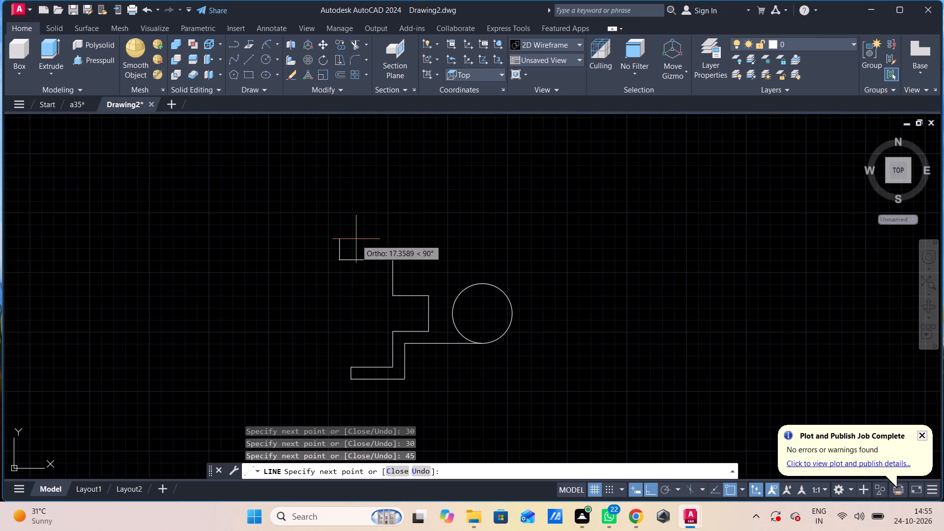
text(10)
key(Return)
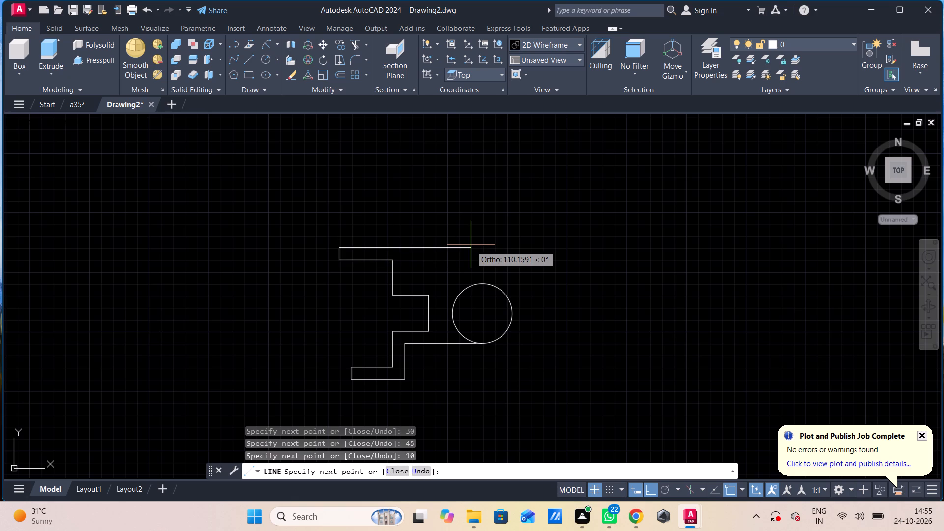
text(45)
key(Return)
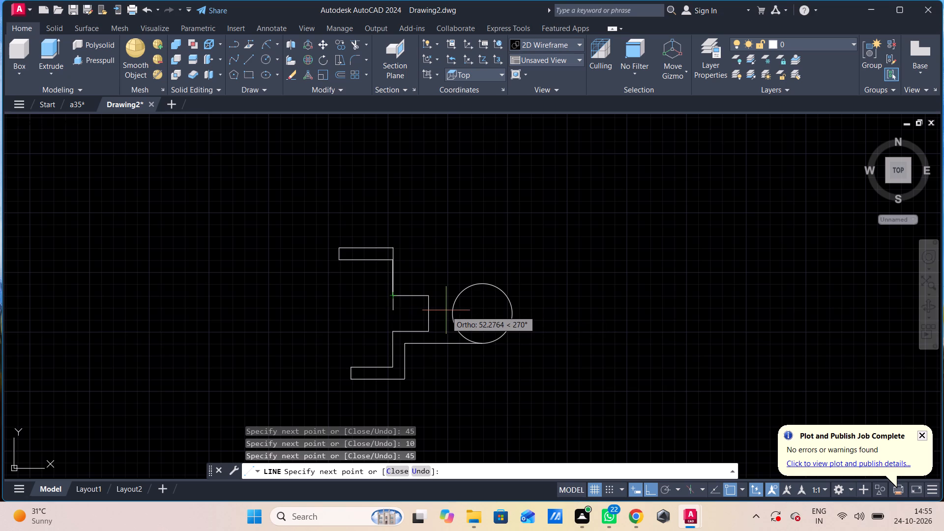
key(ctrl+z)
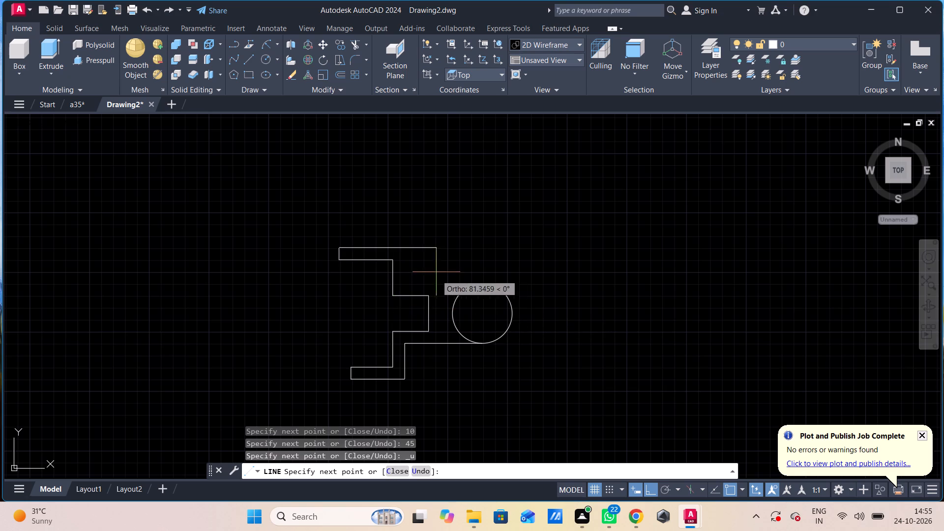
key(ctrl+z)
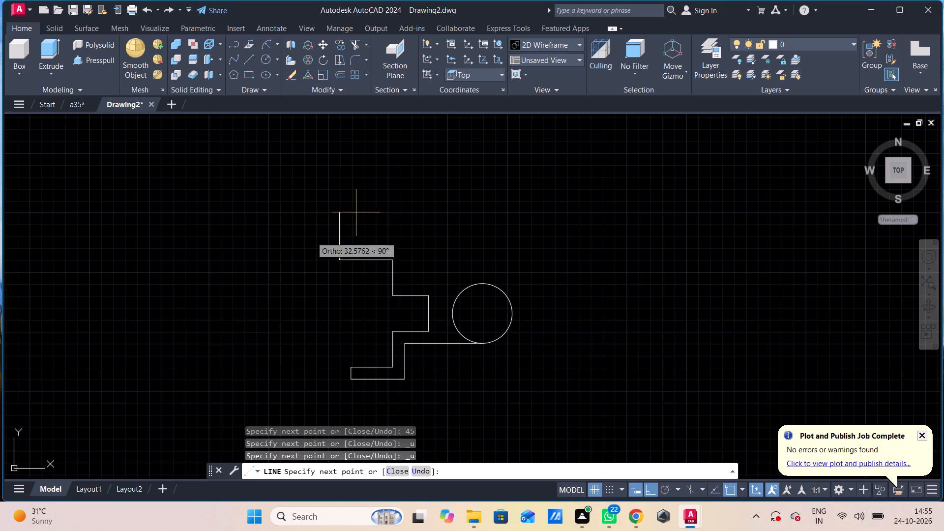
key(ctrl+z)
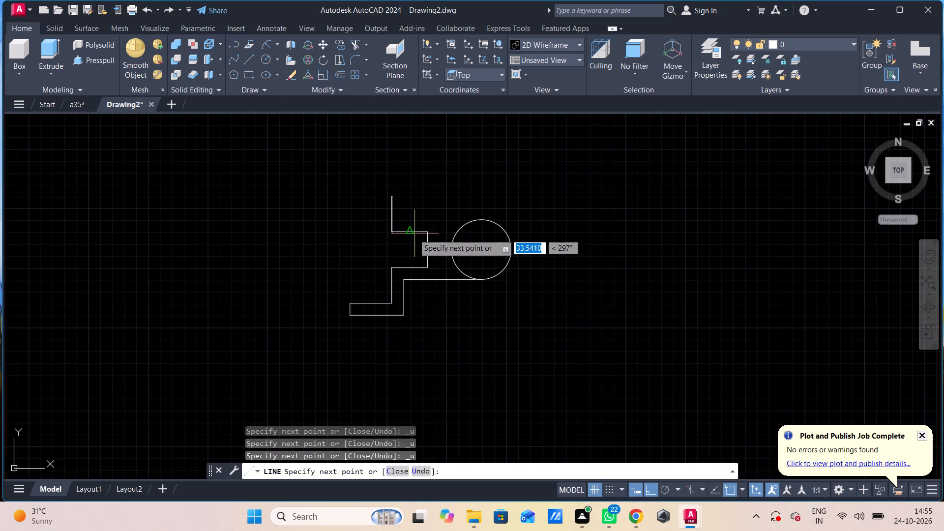
Draw the upper arm's end with lines 35 units toward negative X, 10 toward positive Y and 45 toward positive X.
key(3)
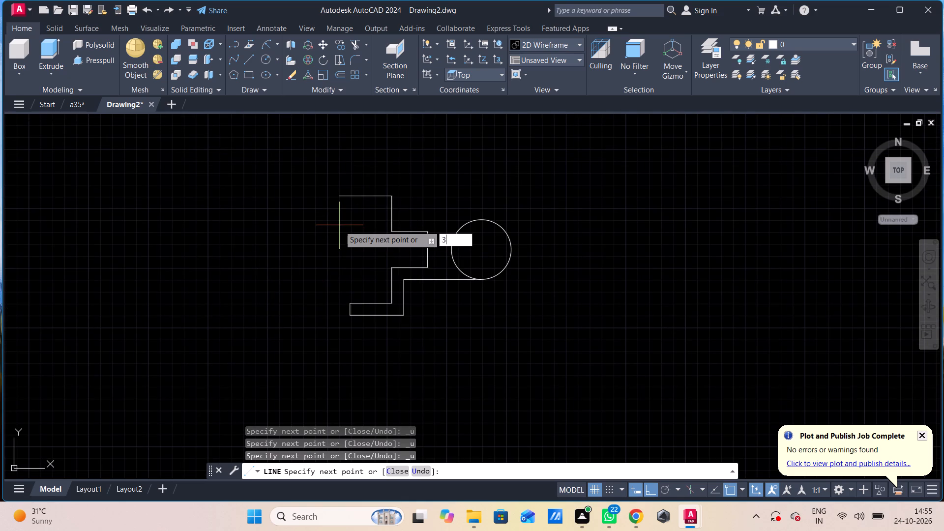
key(2)
key(BackSpace)
key(5)
key(Return)
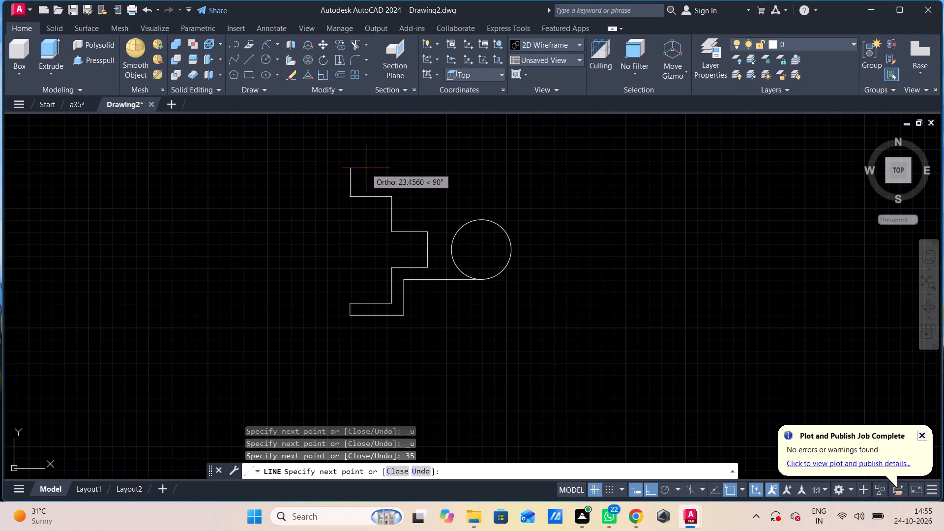
text(10)
key(Return)
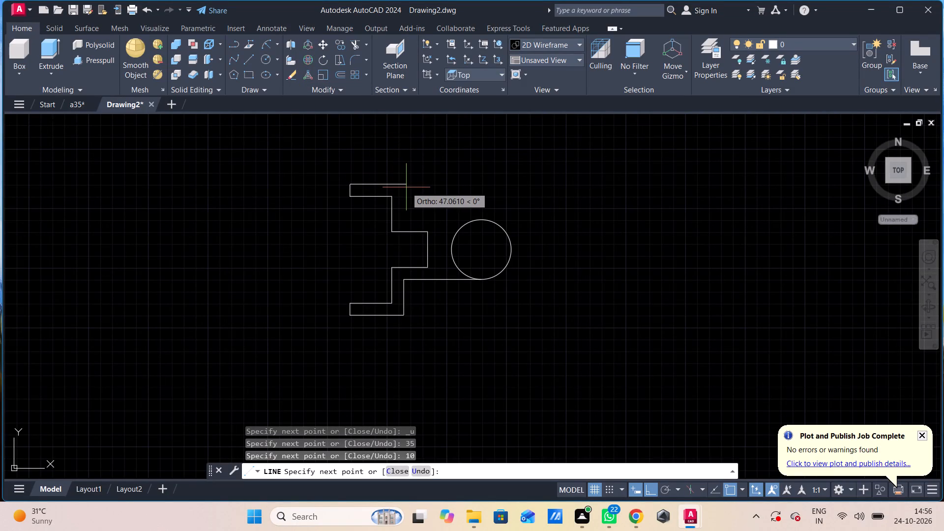
text(45)
key(Return)
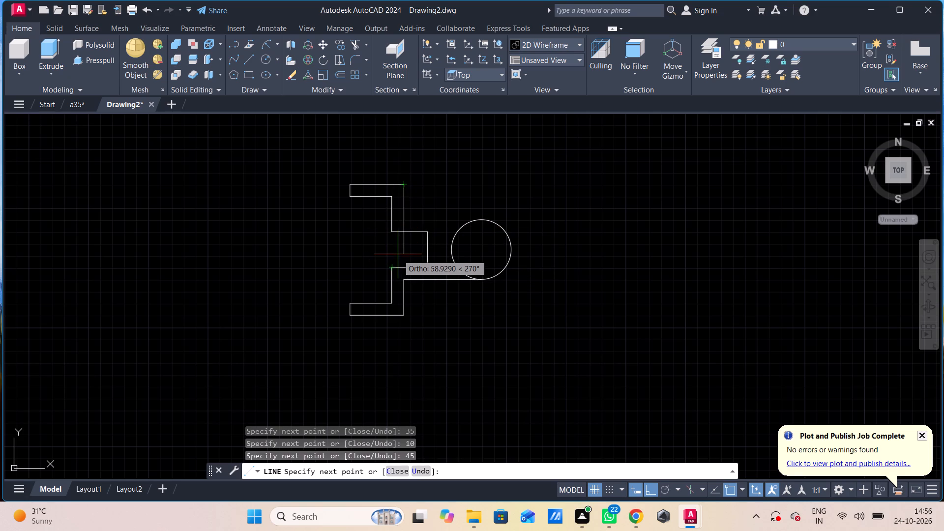
Complete the outline with a 30 unit line toward negative Y and a line to the circle's top quadrant.
text(30)
key(Return)
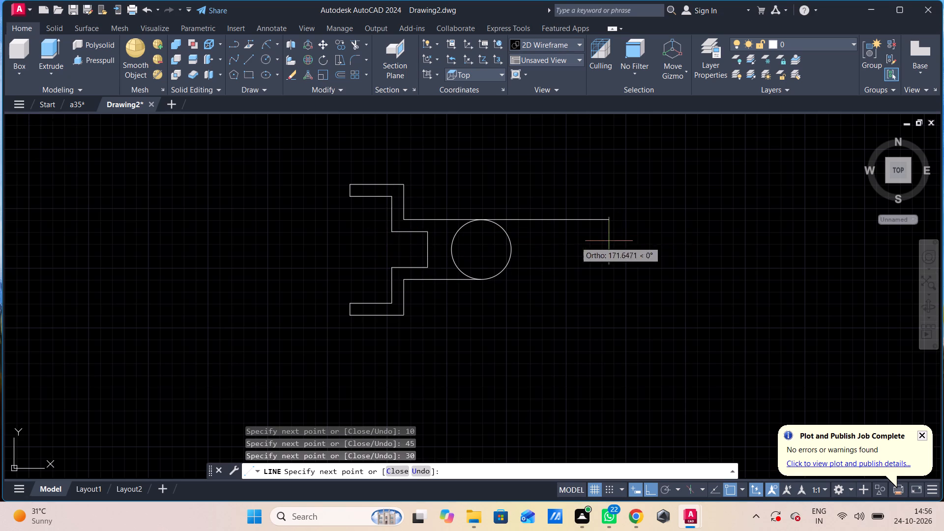
click(478, 219)
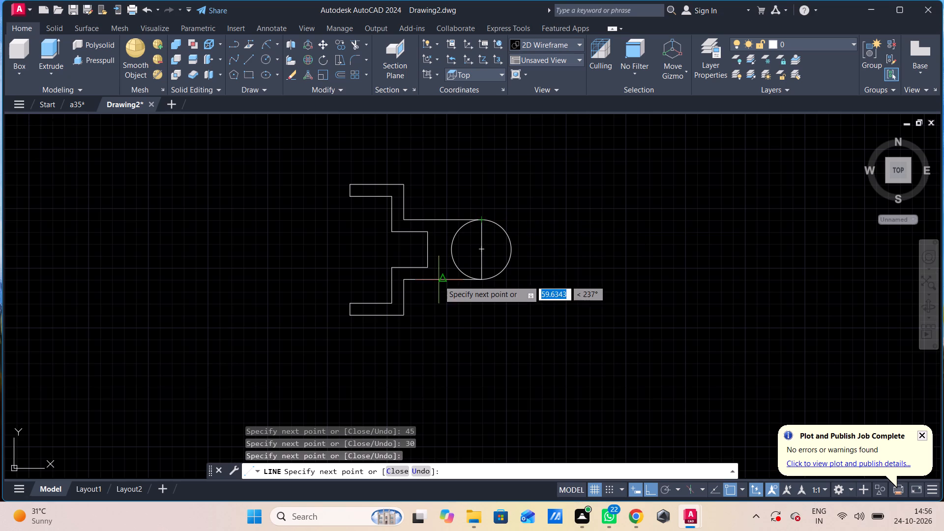
key(Escape)
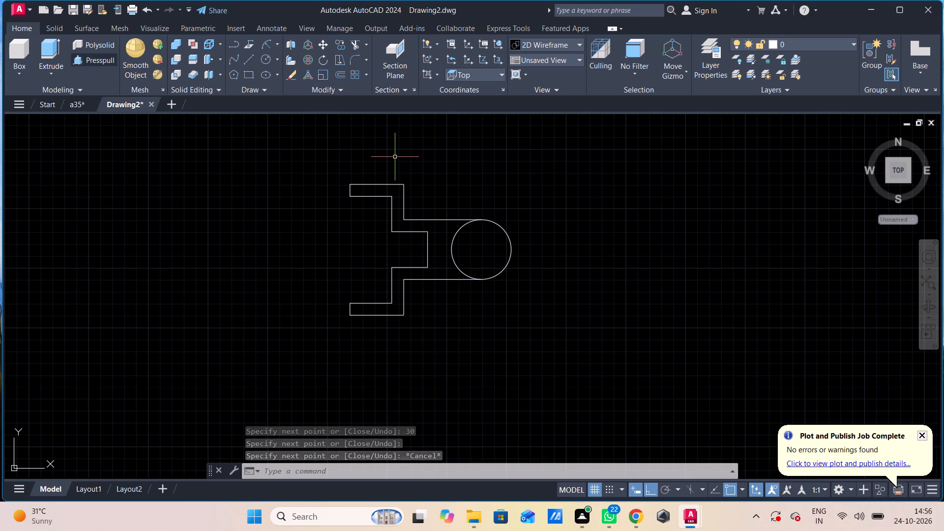
Trim away the circle's outer half on the positive X side, between the two tangent lines.
text(tr)
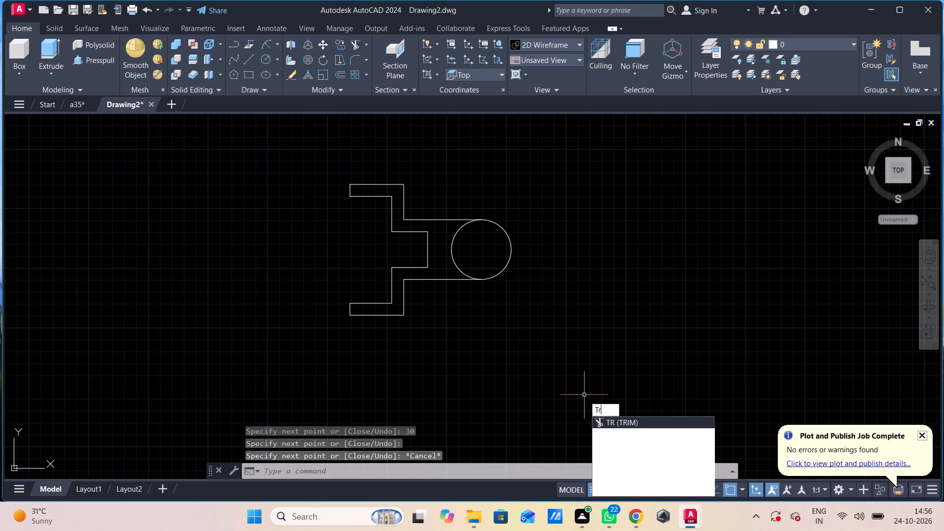
key(space)
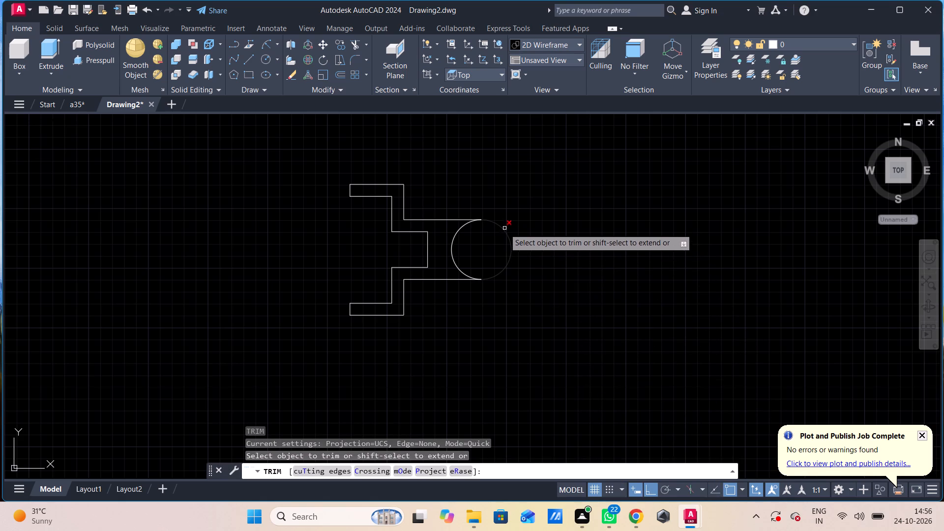
click(504, 229)
key(Escape)
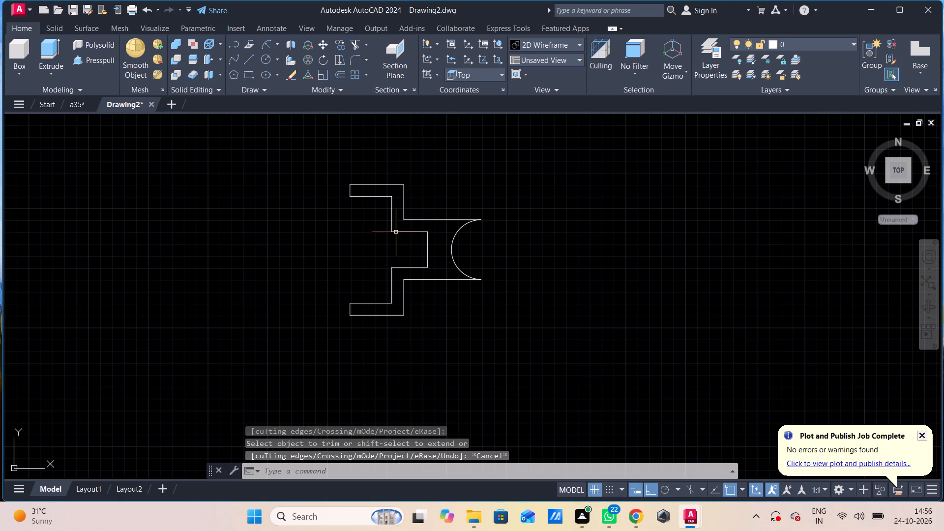
Extrude the closed stepped profile with the concave arc by 40 units using Presspull, working in a tilted 3D view.
click(107, 58)
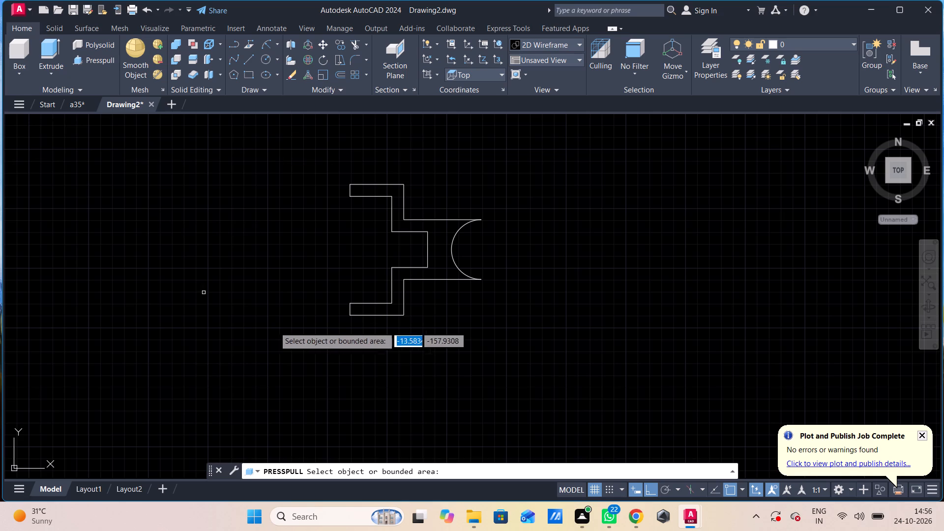
shift+middle_drag(385, 335, 412, 284)
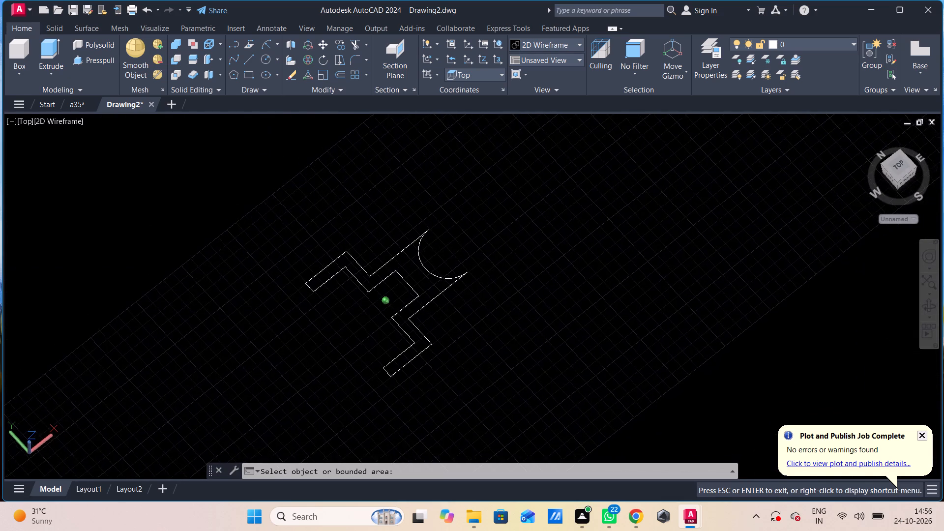
shift+middle_drag(412, 284, 412, 276)
click(413, 310)
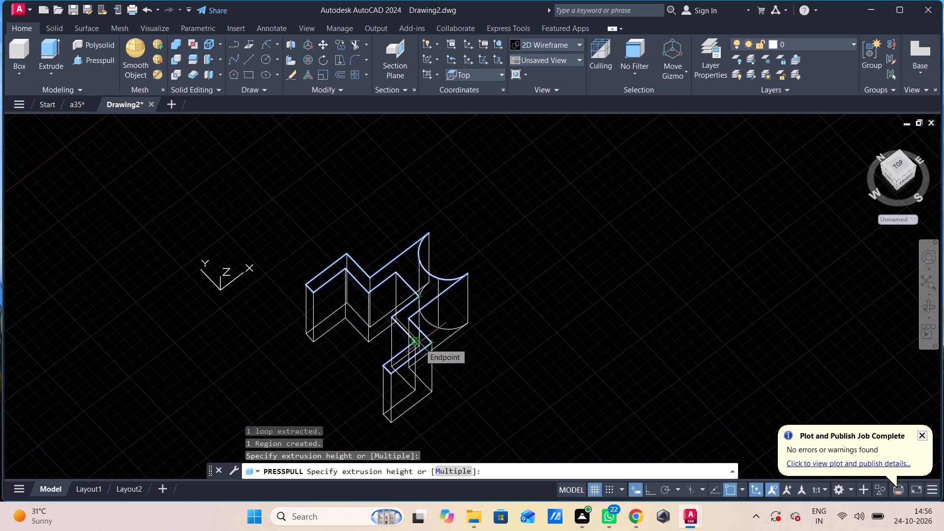
text(40)
key(Return)
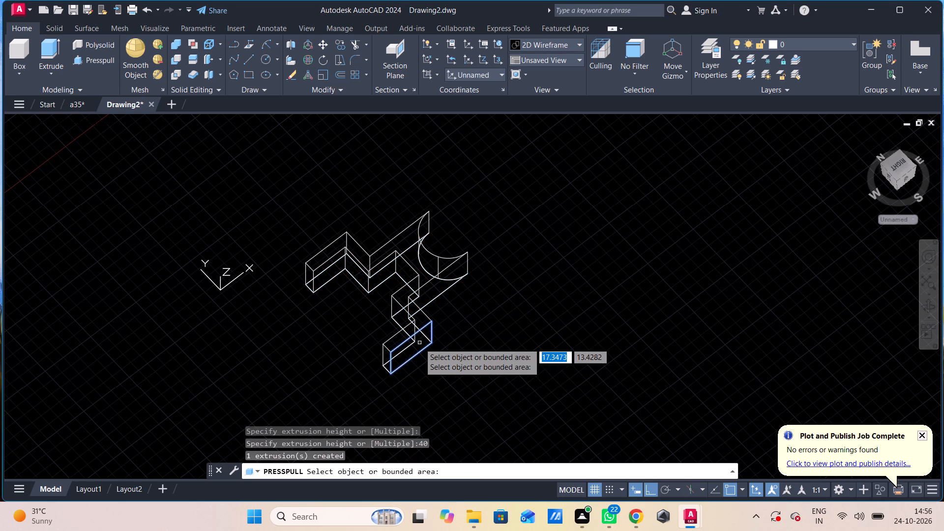
key(Escape)
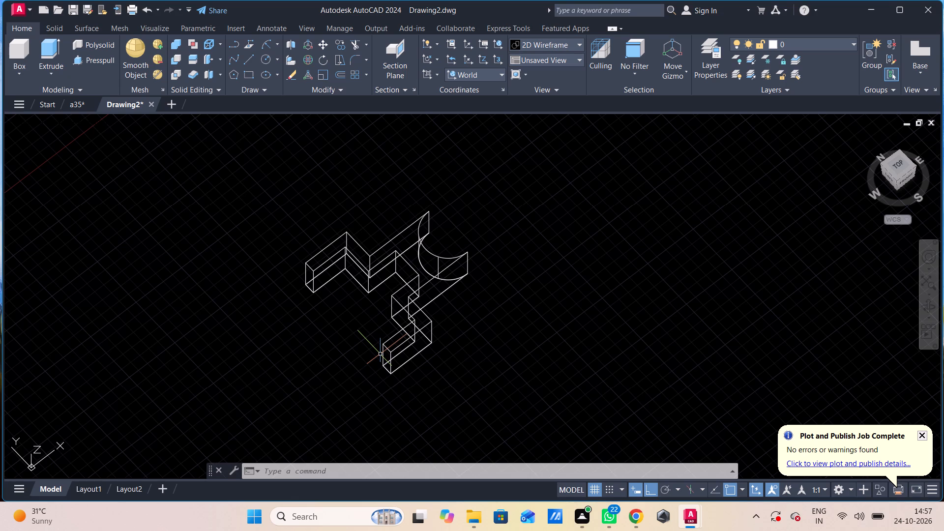
Undo the 40 unit Presspull extrusion, keeping the circle trimmed to its concave arc.
key(ctrl+z)
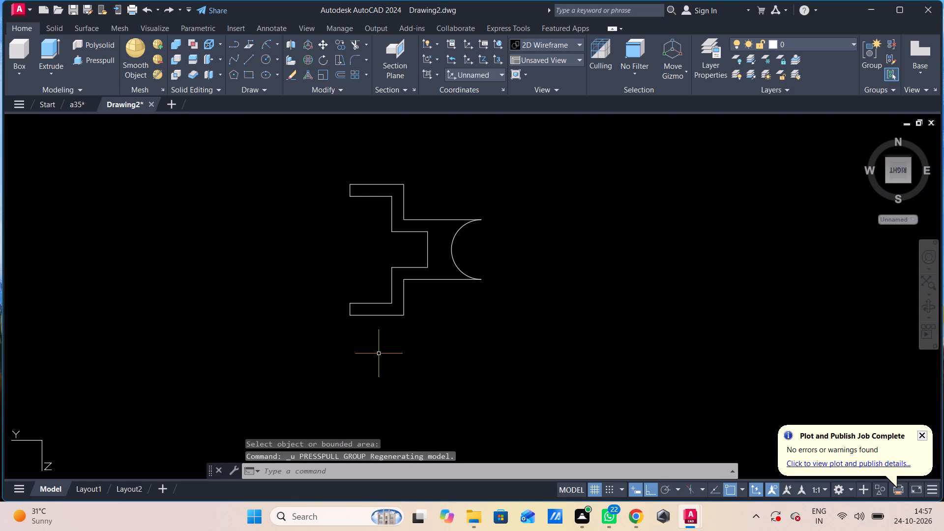
key(ctrl+z)
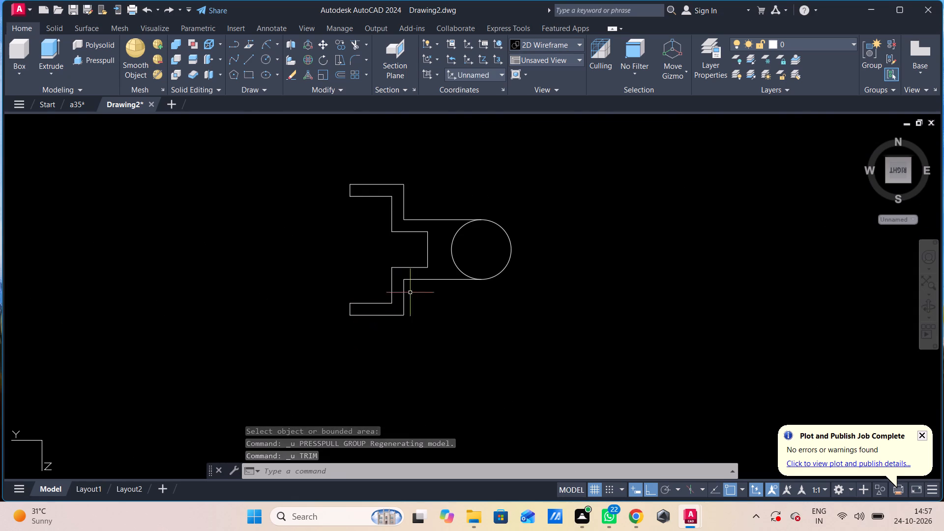
key(ctrl+y)
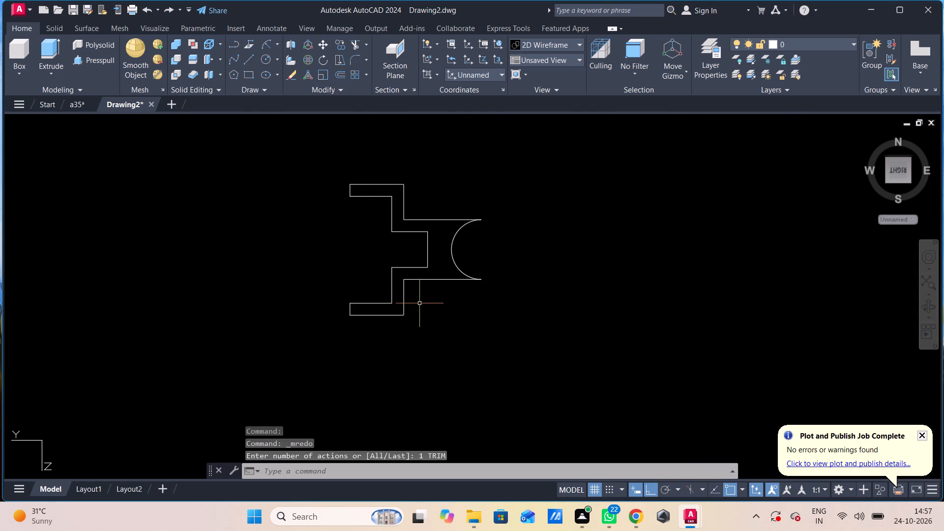
Delete both horizontal end lines of the lower and upper arms, together with the upper arm's inner vertical line.
click(386, 304)
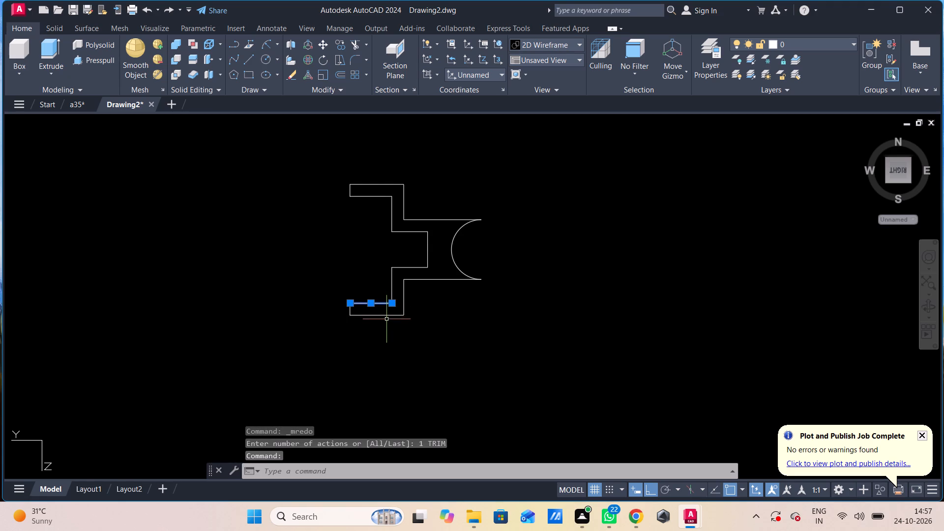
click(386, 315)
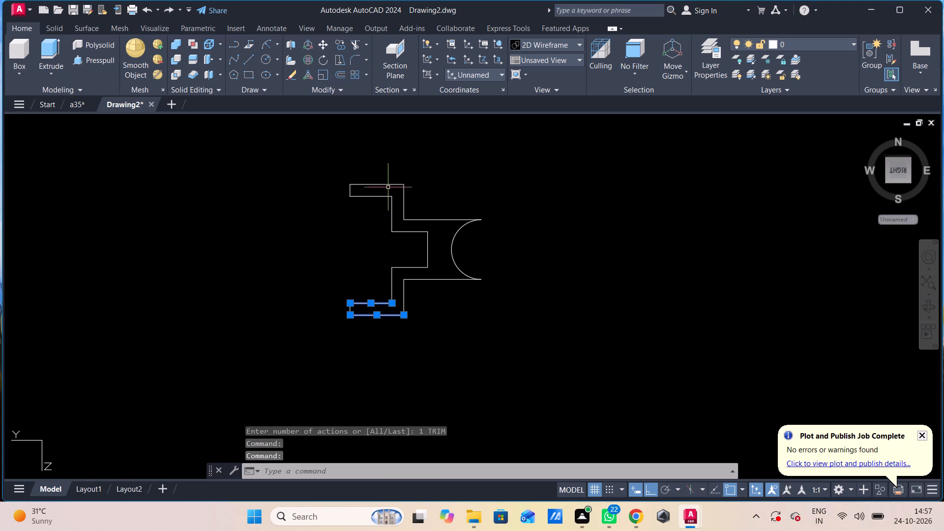
click(393, 163)
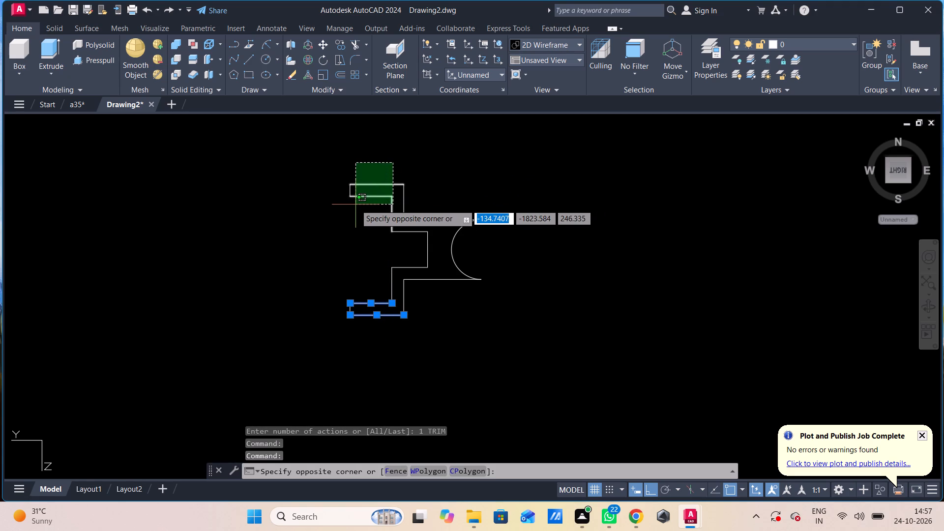
click(355, 198)
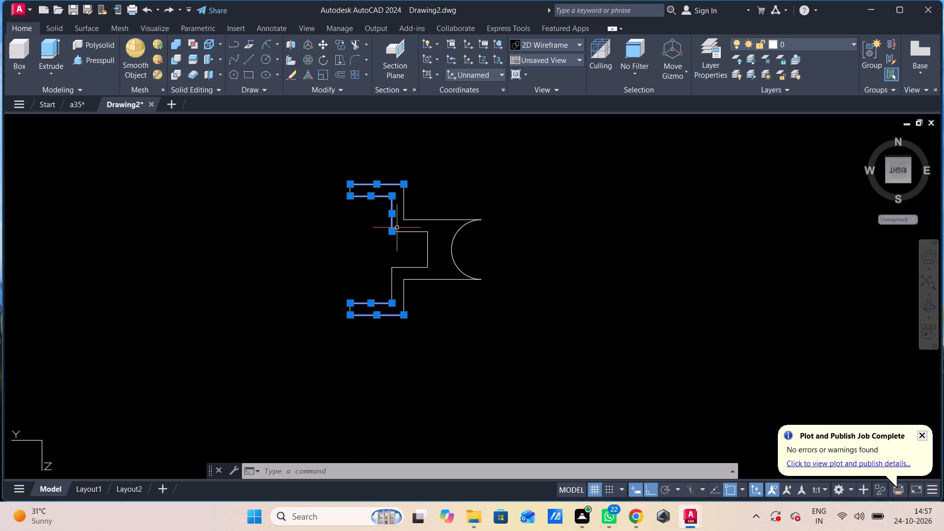
key(Delete)
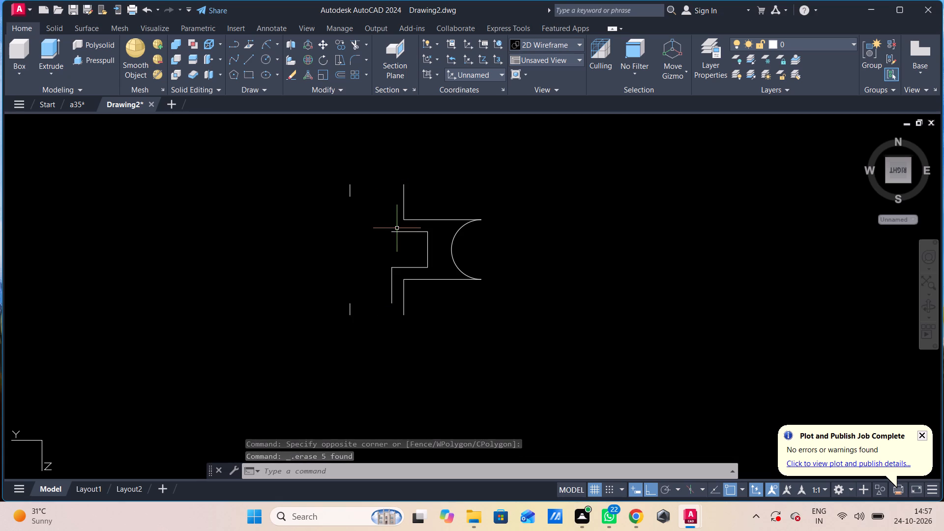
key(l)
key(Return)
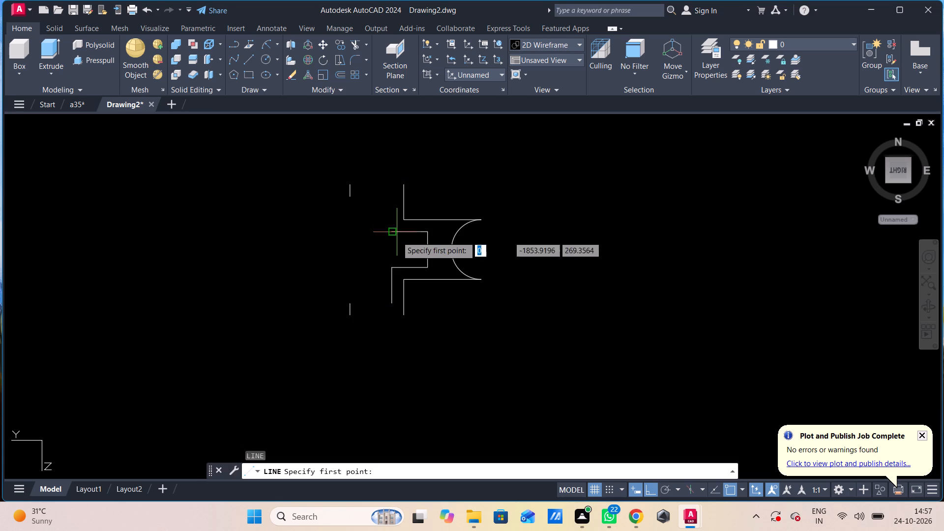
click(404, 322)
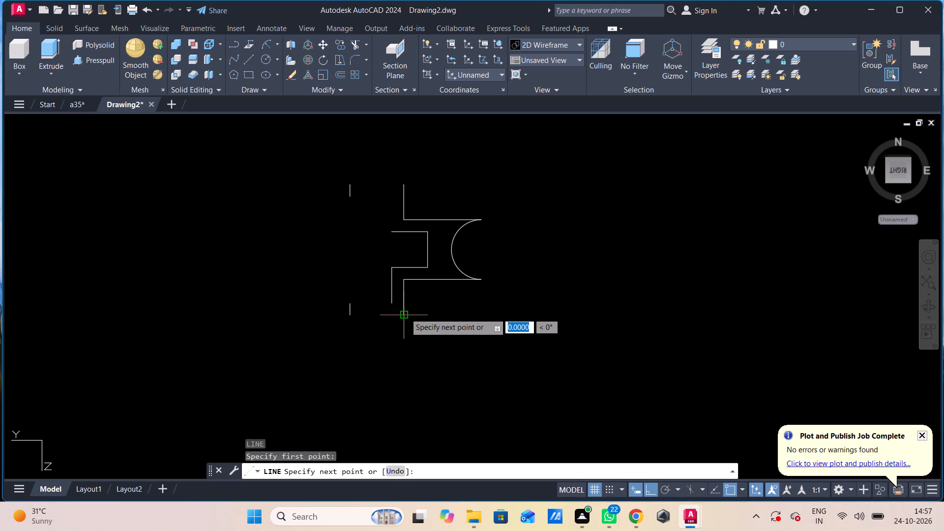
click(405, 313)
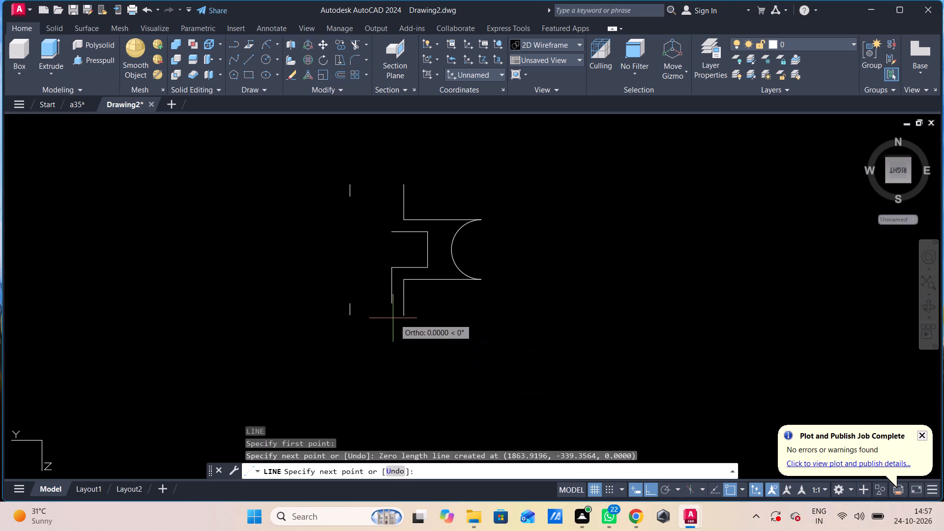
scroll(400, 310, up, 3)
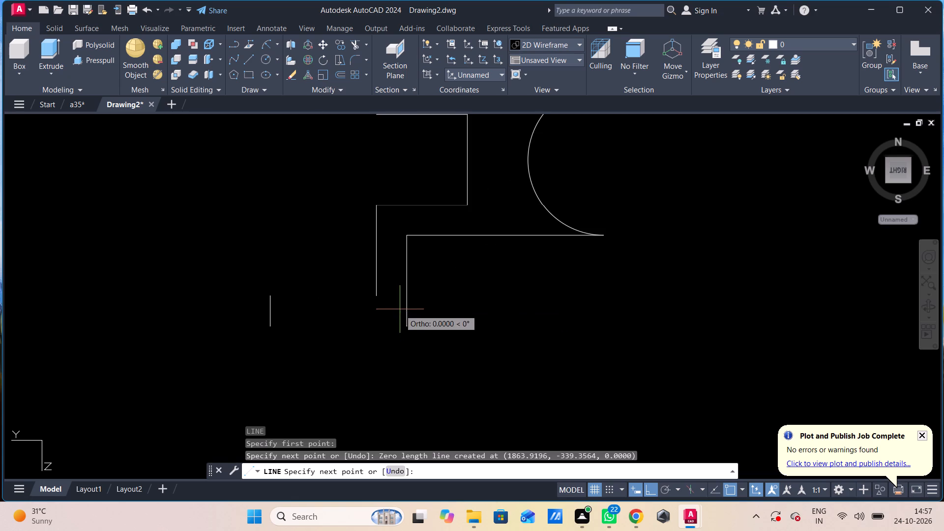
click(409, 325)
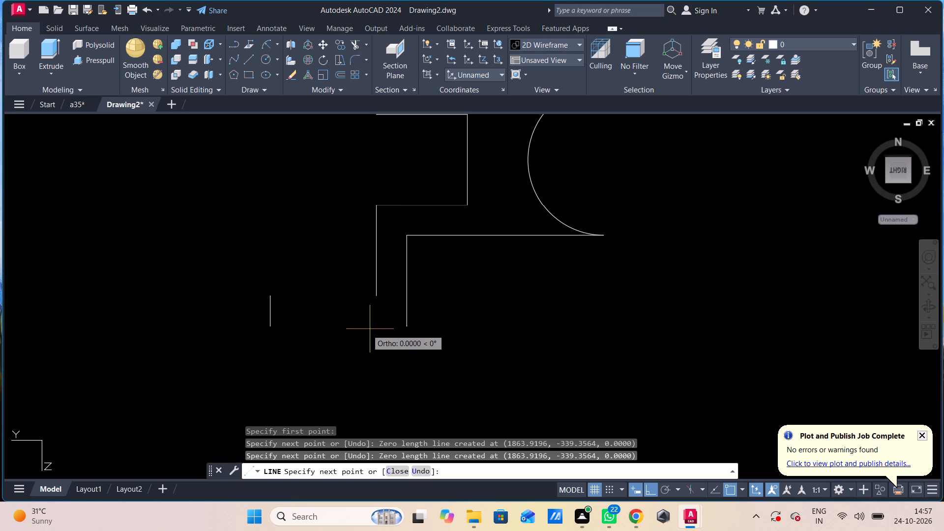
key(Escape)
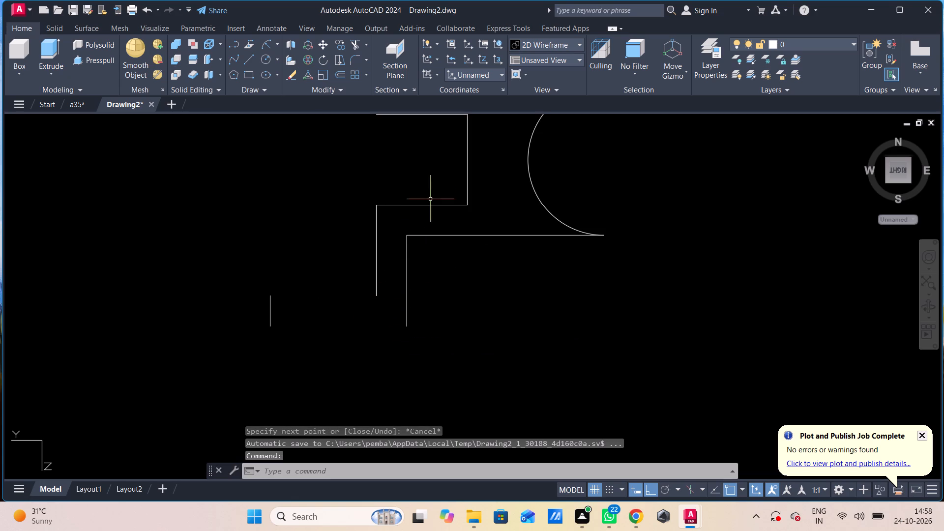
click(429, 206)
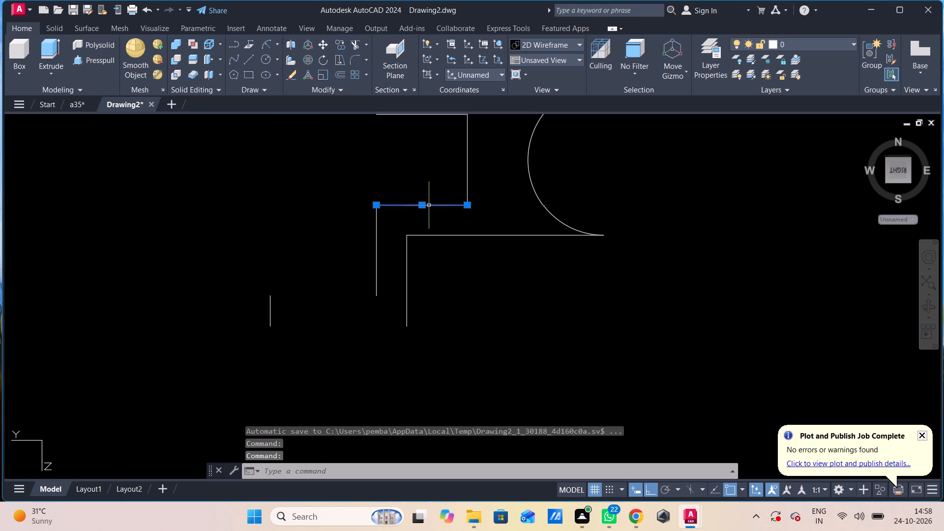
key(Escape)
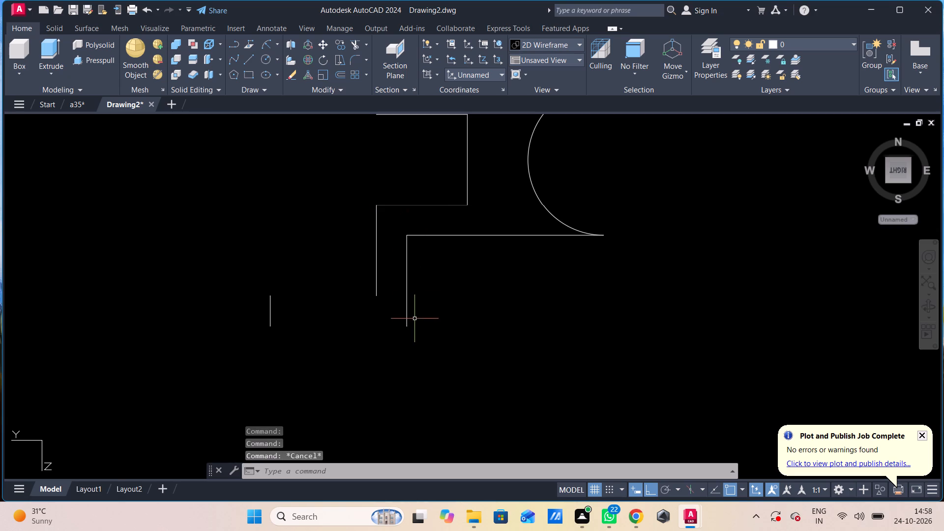
Delete the two short vertical lines left over from the ends of the upper and lower arms.
scroll(284, 290, down, 1)
middle_drag(302, 295, 449, 317)
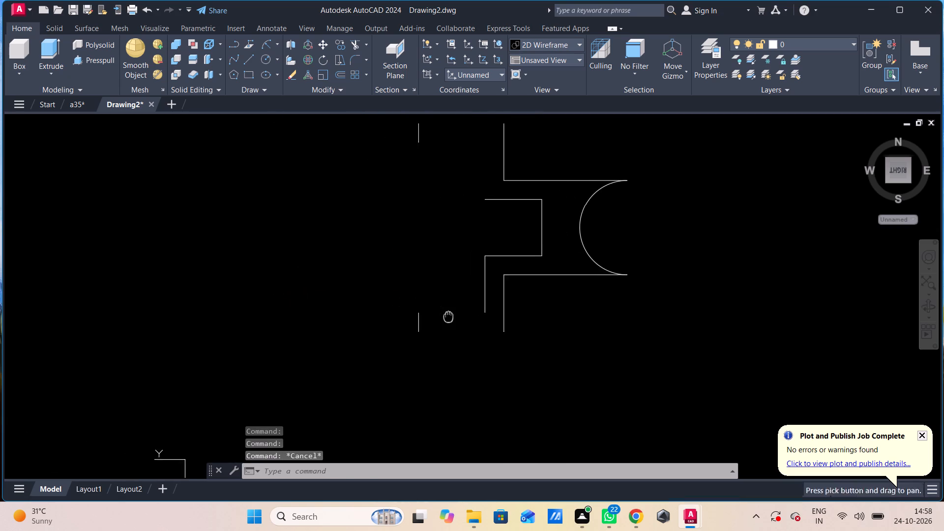
drag(447, 317, 442, 322)
click(388, 336)
scroll(400, 326, down, 1)
middle_drag(400, 326, 399, 377)
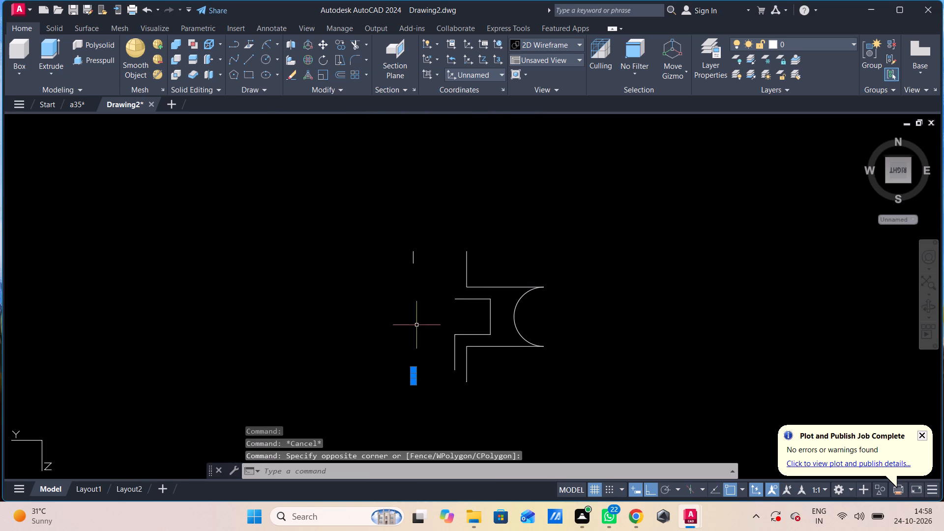
click(427, 238)
click(392, 274)
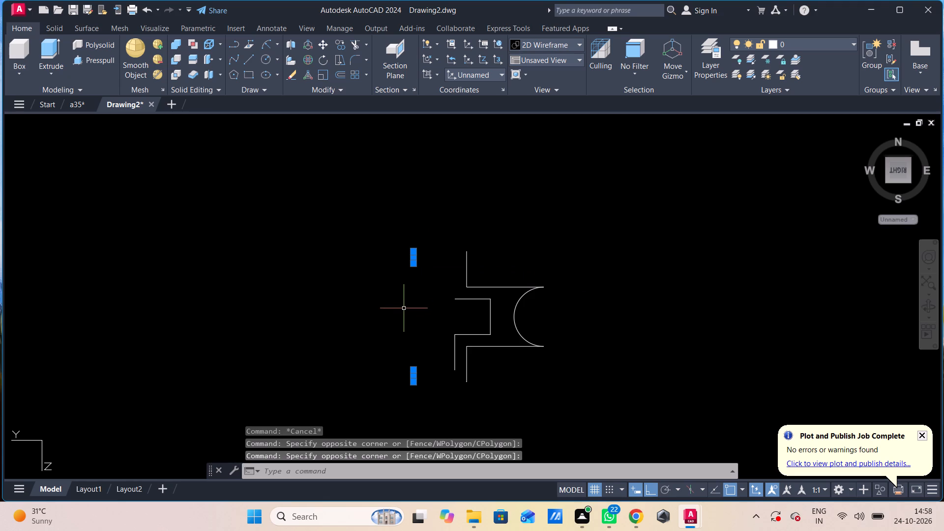
key(Delete)
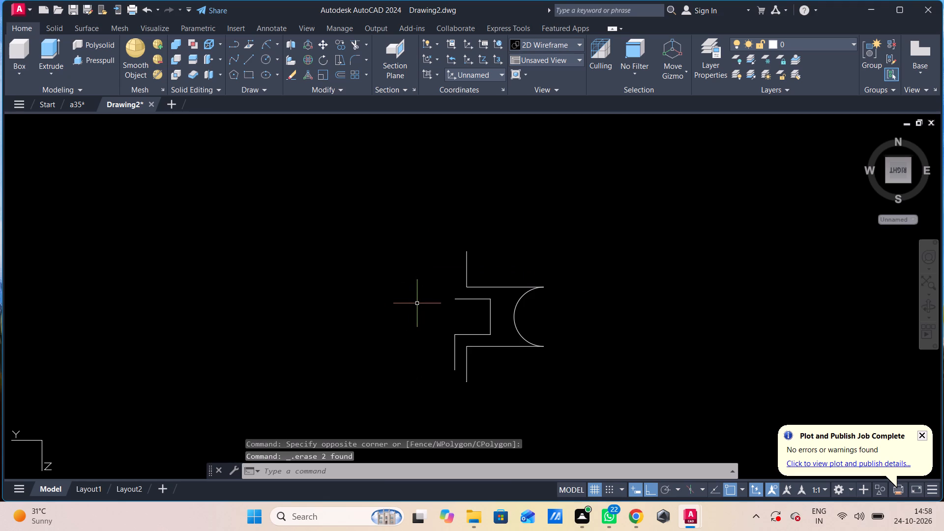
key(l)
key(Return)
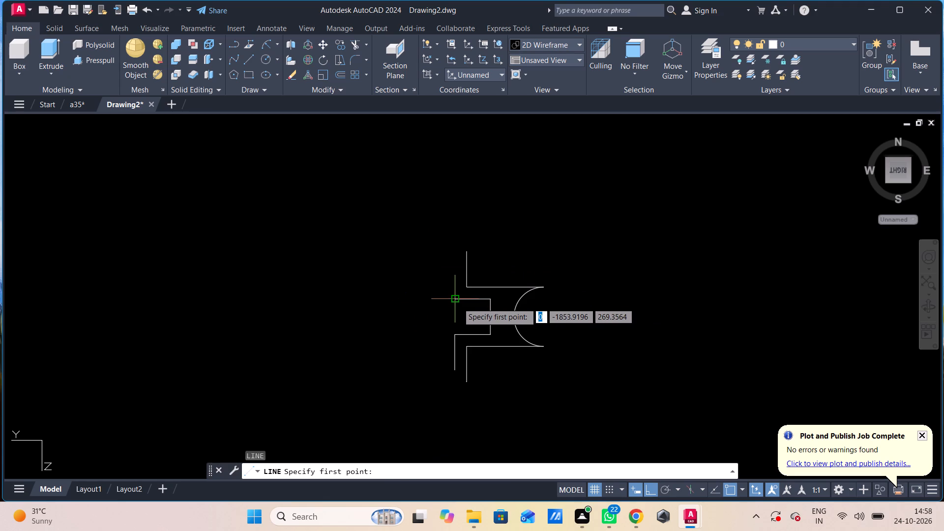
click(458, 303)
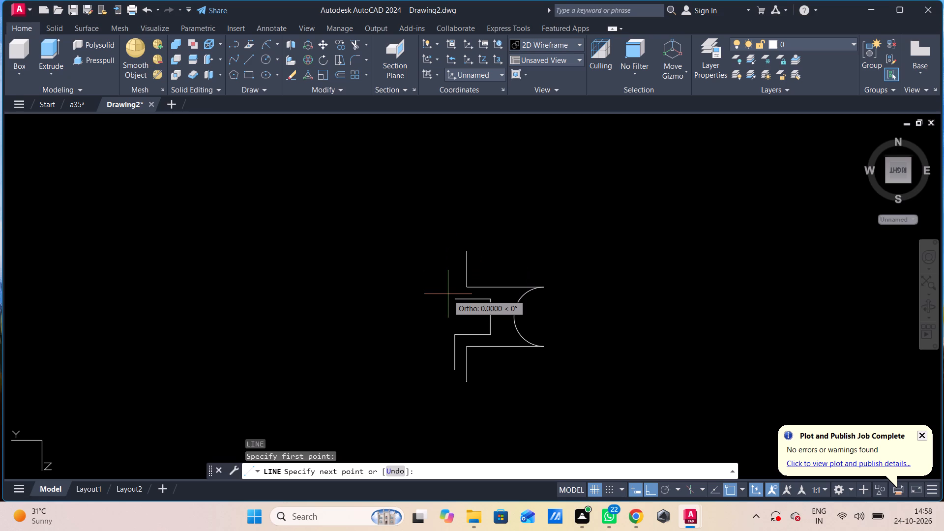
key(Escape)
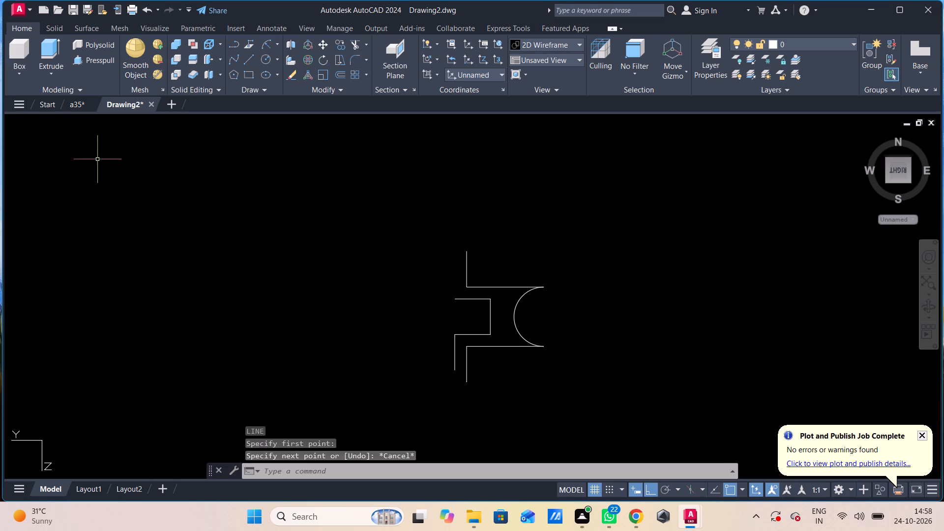
Set the drawing to the standard Top view.
click(29, 119)
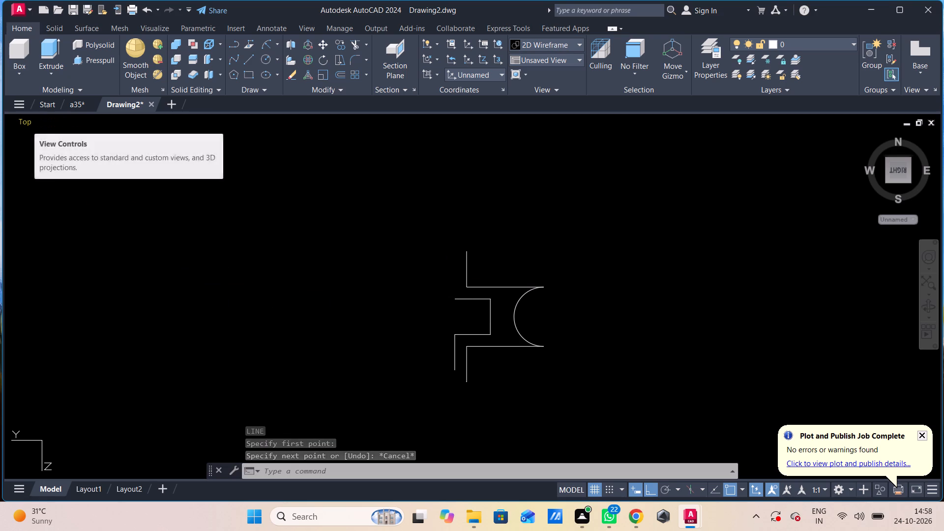
click(51, 149)
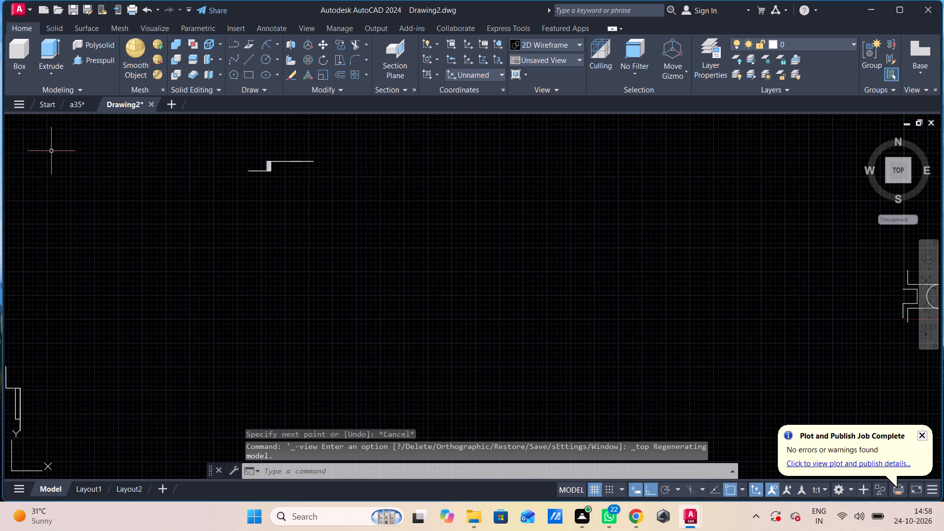
Draw a vertical line about 43 units toward positive Y from the open end of the inner recess's upper horizontal line.
middle_drag(844, 356, 525, 326)
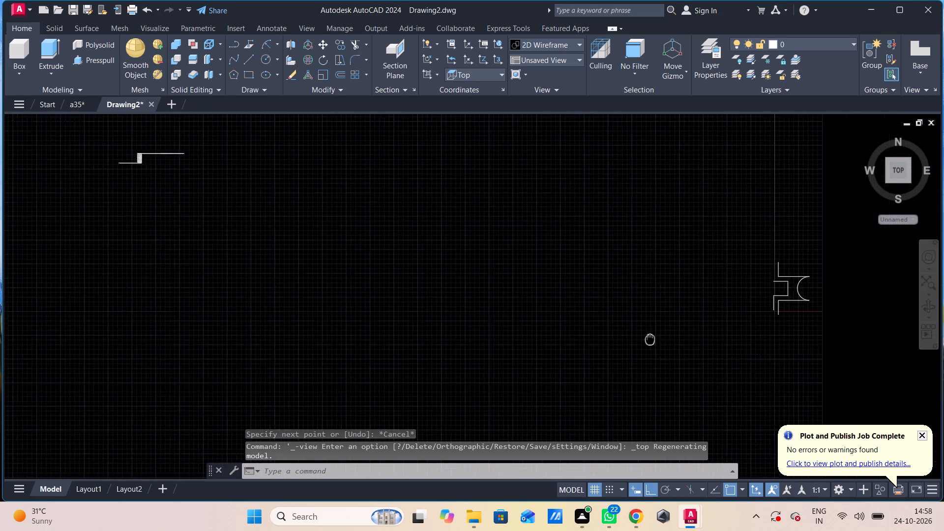
middle_drag(525, 326, 445, 323)
scroll(481, 265, up, 4)
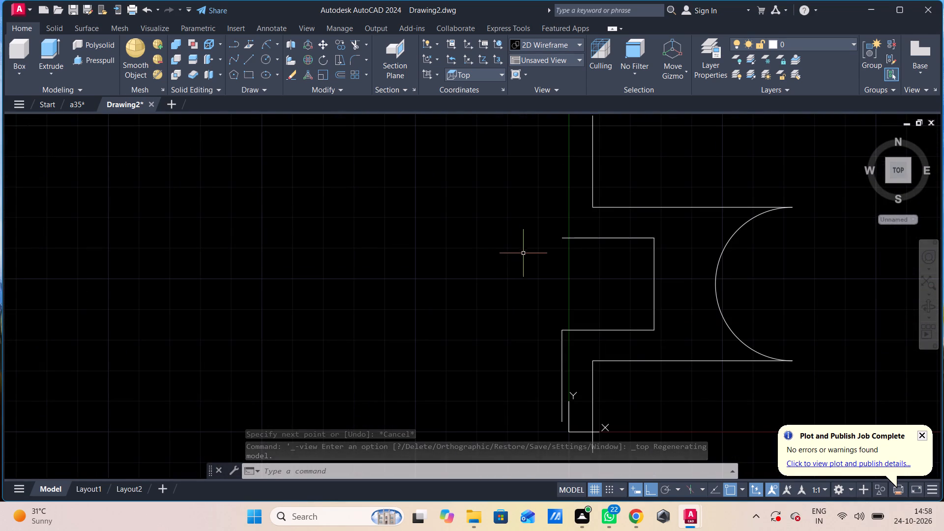
key(l)
key(Return)
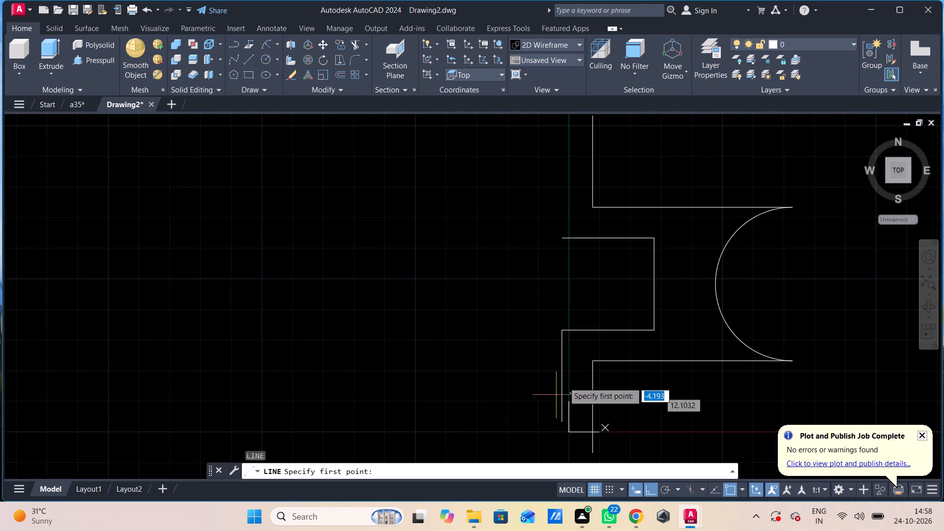
click(567, 239)
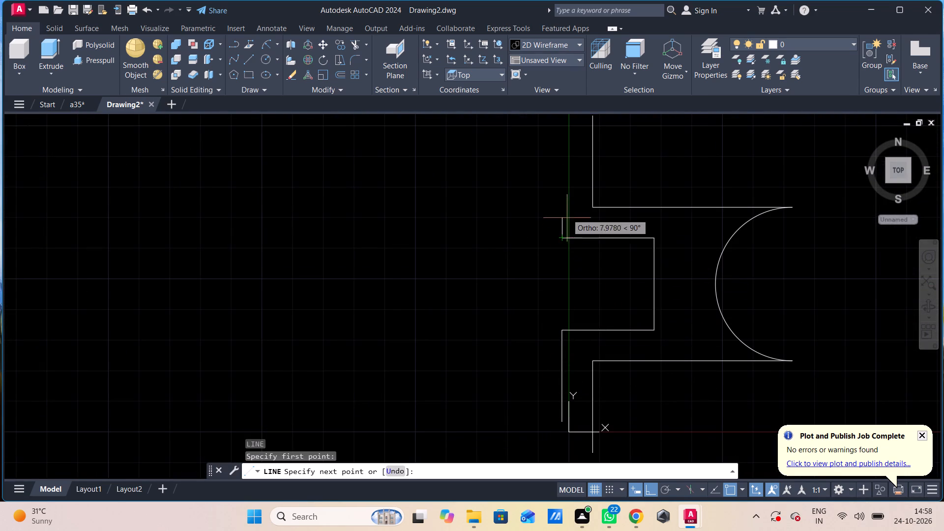
middle_drag(570, 186, 573, 290)
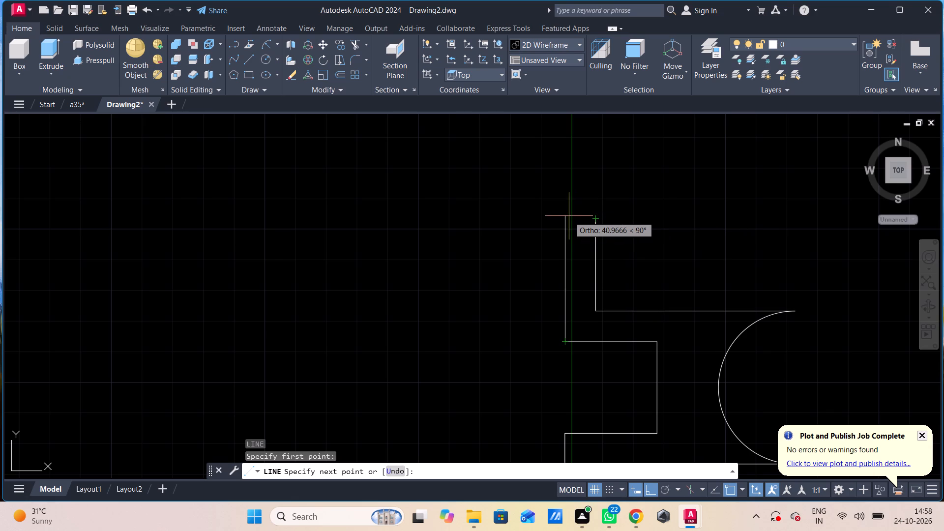
scroll(563, 216, up, 3)
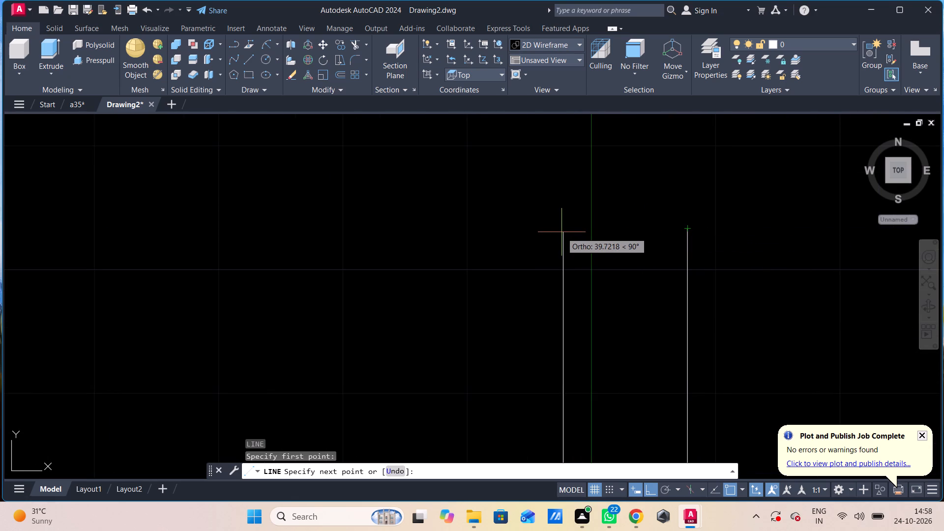
click(566, 195)
key(Escape)
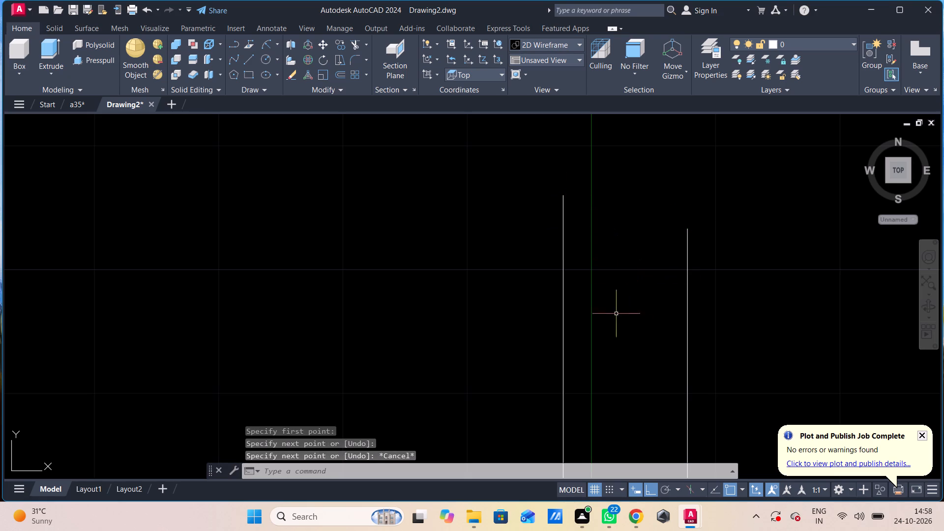
Draw a horizontal line toward negative X from the outer vertical line's top end, extending past the inner vertical line.
text(l)
key(space)
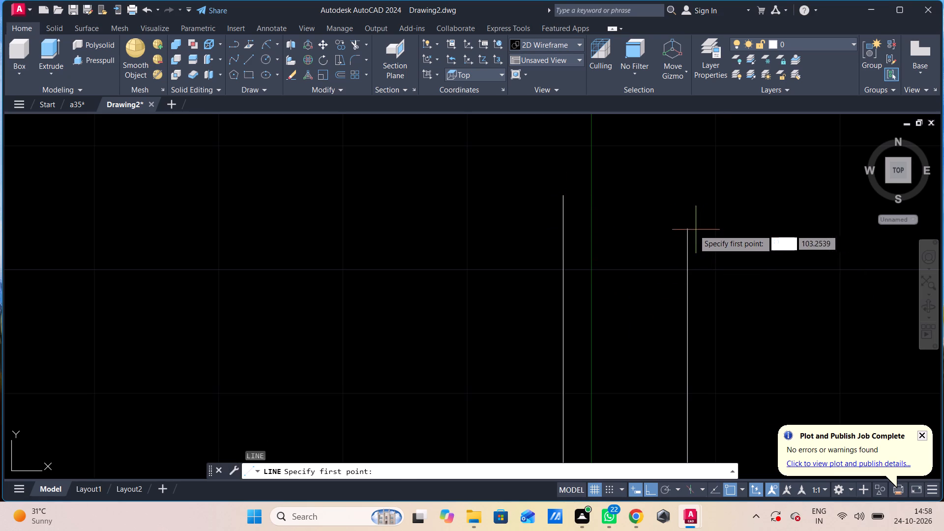
click(693, 230)
click(510, 235)
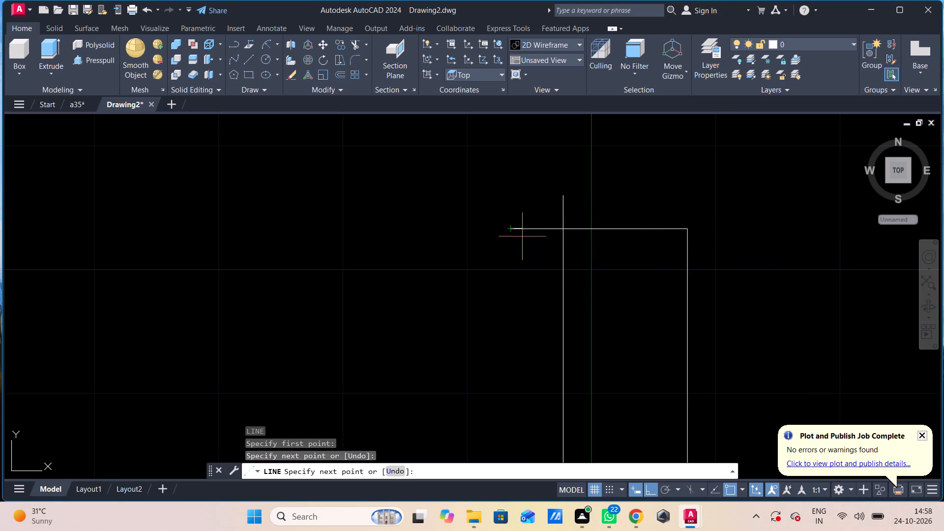
key(Escape)
key(Escape)
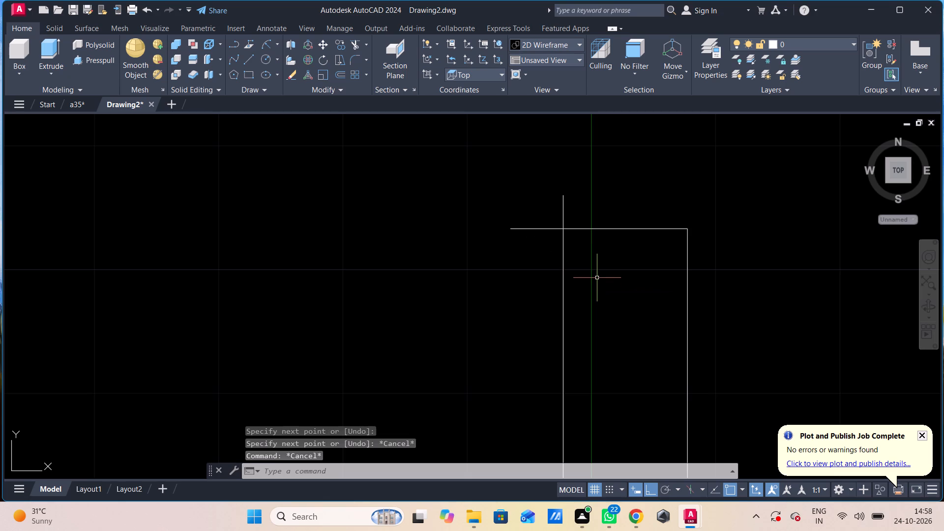
Trim the overshooting ends of the vertical and horizontal lines where they cross at the upper leg's top corner.
text(tr)
key(space)
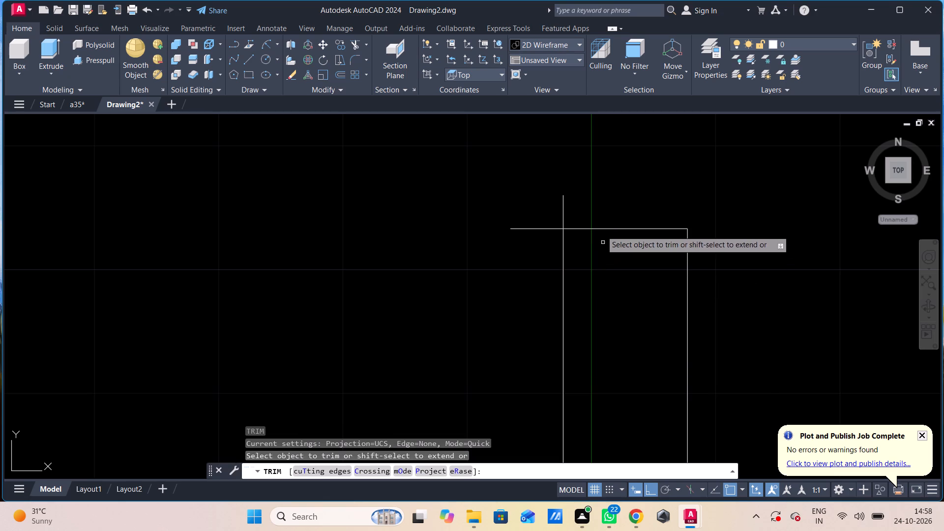
drag(591, 203, 542, 267)
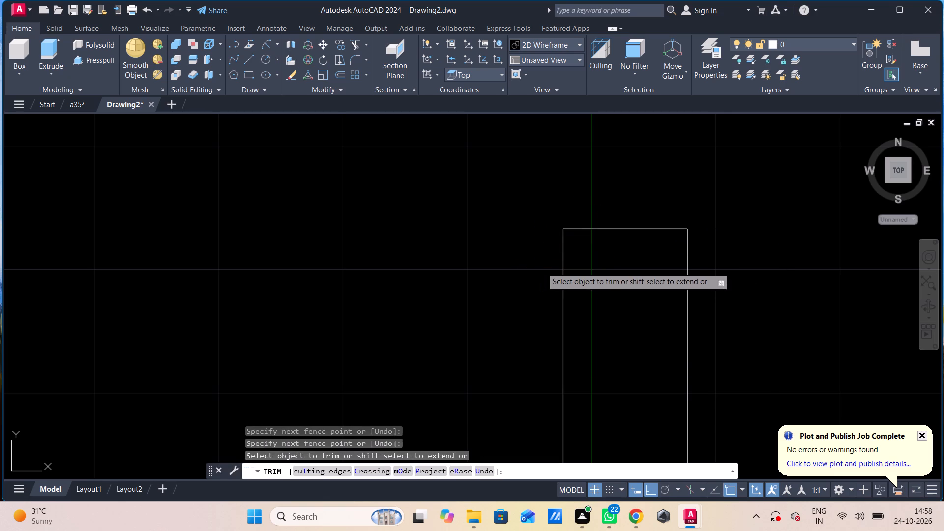
key(Escape)
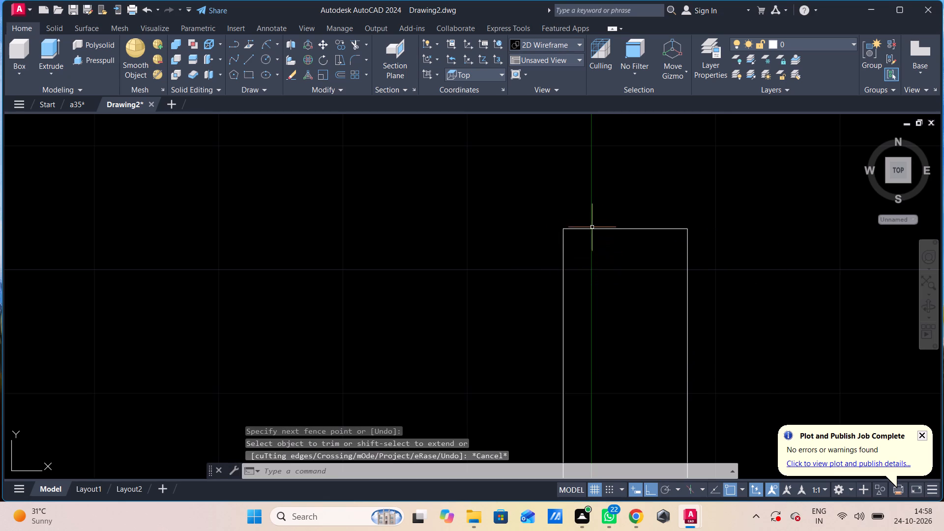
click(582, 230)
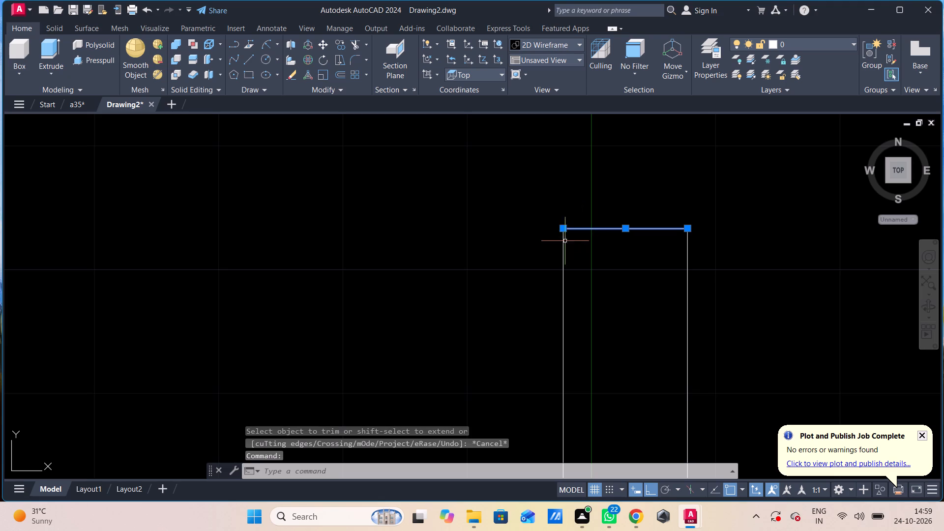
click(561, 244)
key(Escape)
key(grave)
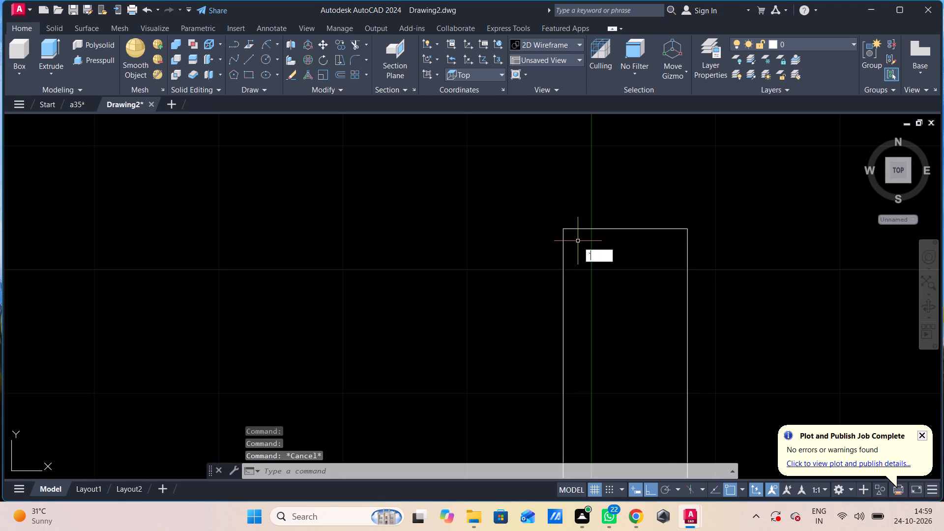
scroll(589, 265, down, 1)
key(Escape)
Close the lower leg with a 10-unit line toward negative X from its outer line's end, joined up to the inner line's end.
scroll(597, 329, down, 2)
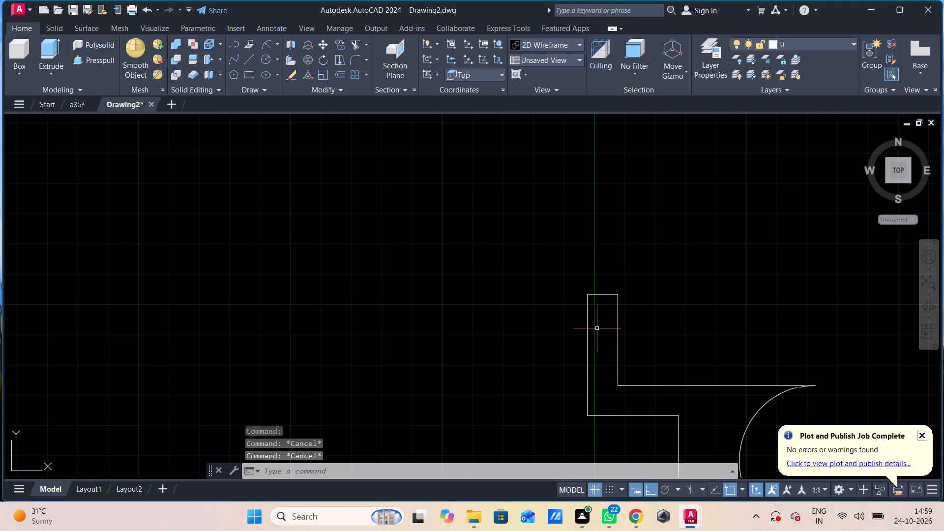
middle_drag(598, 313, 603, 202)
middle_drag(606, 321, 598, 209)
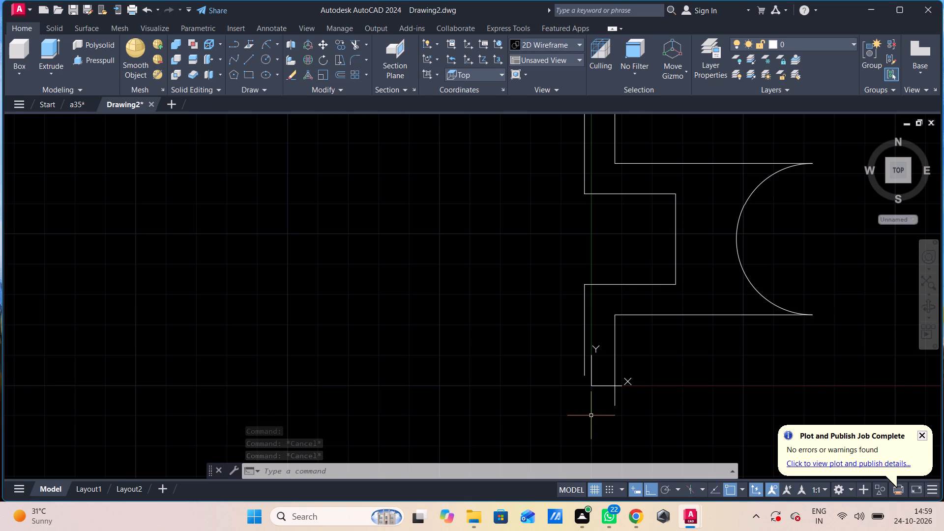
text(l)
key(space)
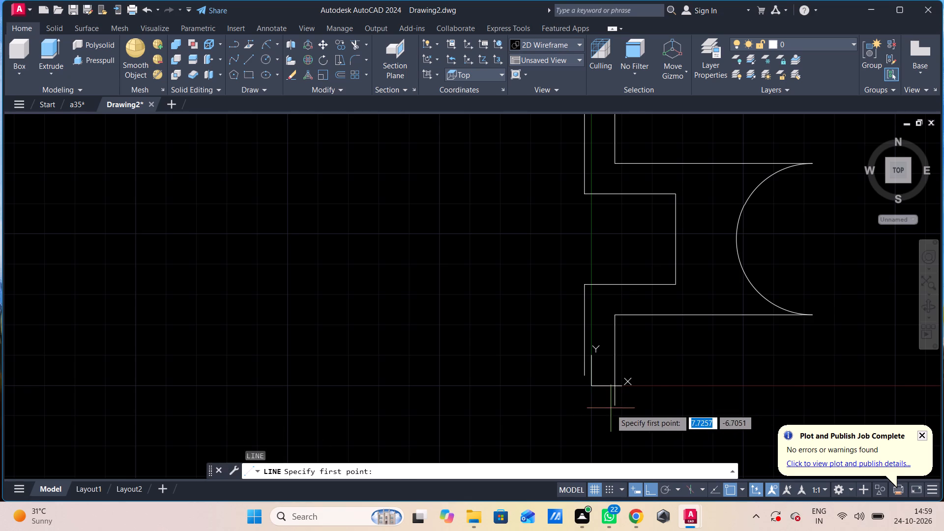
click(611, 409)
text(10)
key(Return)
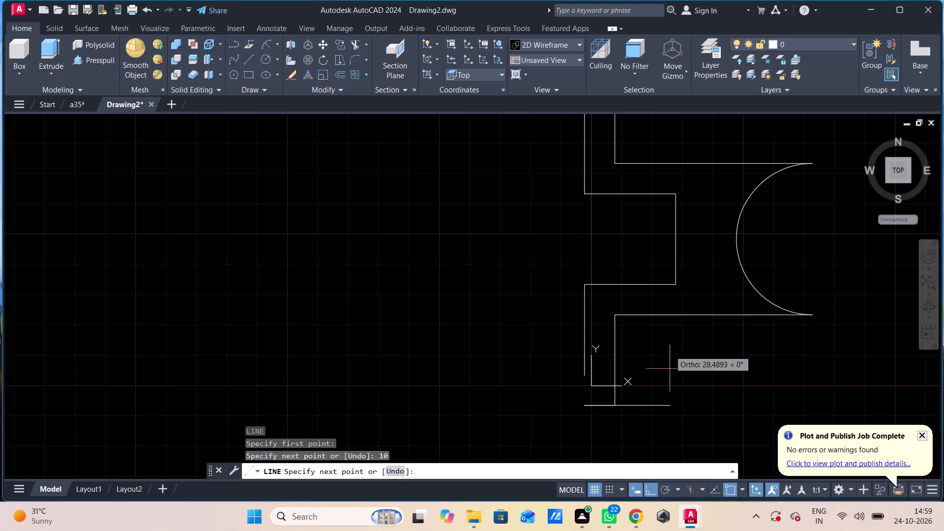
click(589, 377)
key(Escape)
key(grave)
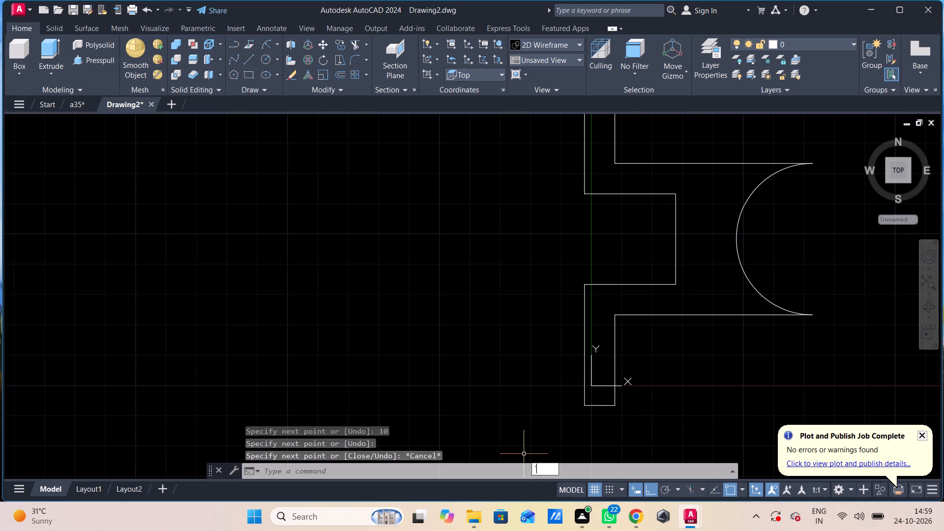
key(Escape)
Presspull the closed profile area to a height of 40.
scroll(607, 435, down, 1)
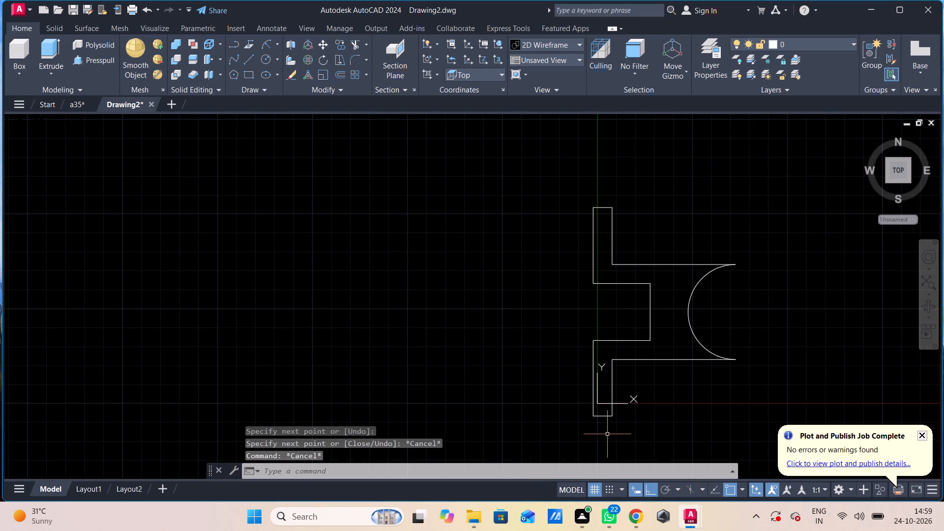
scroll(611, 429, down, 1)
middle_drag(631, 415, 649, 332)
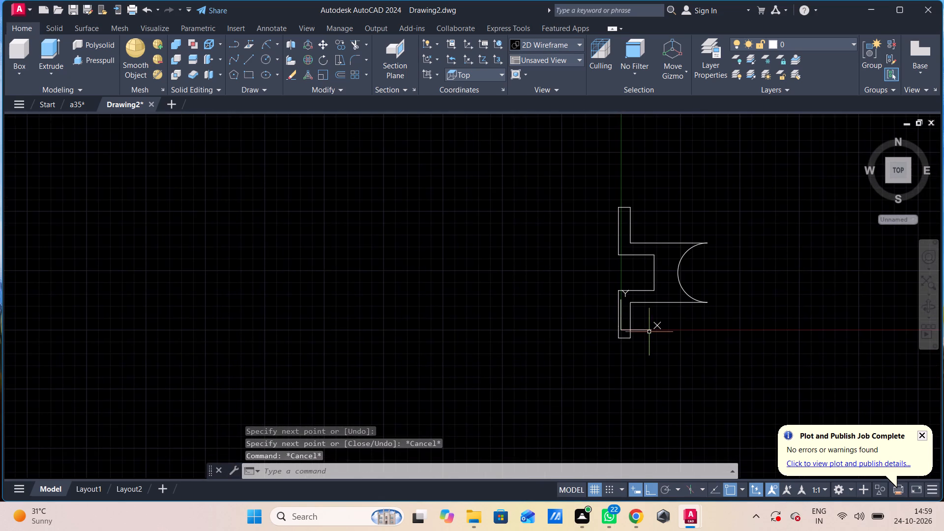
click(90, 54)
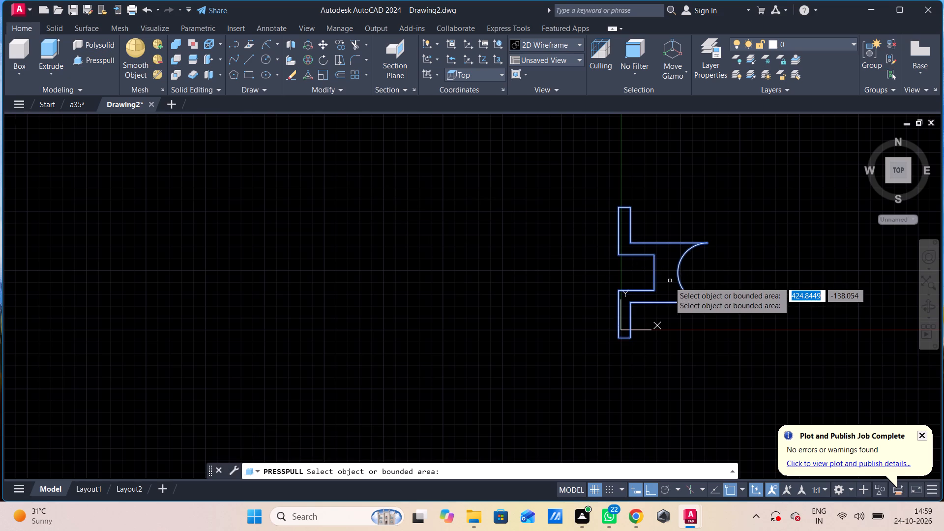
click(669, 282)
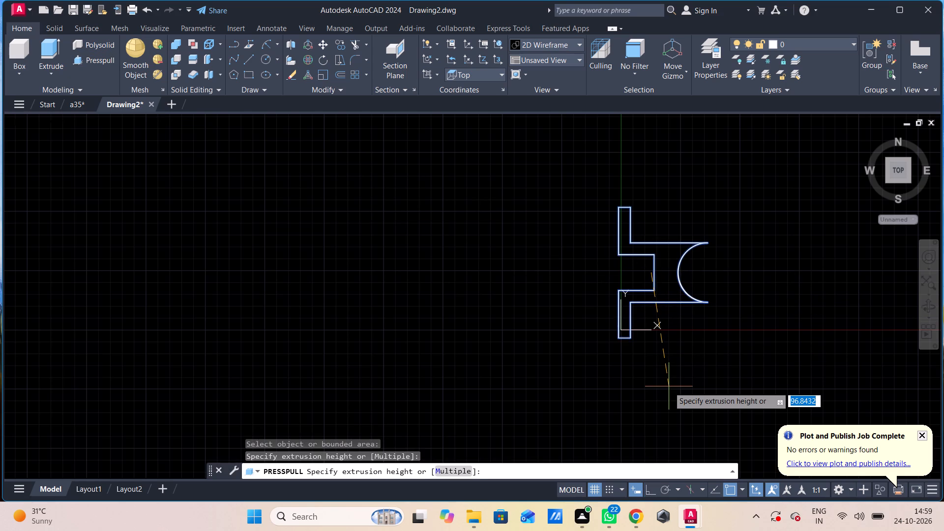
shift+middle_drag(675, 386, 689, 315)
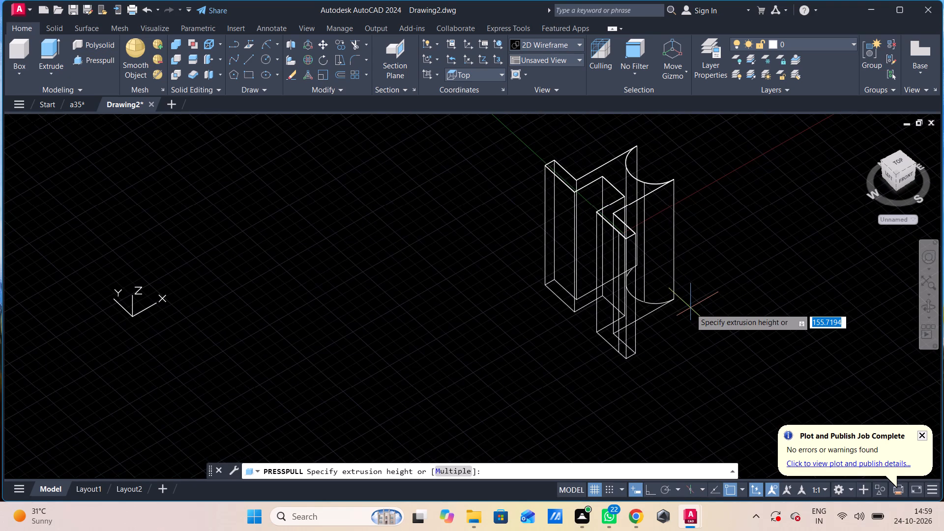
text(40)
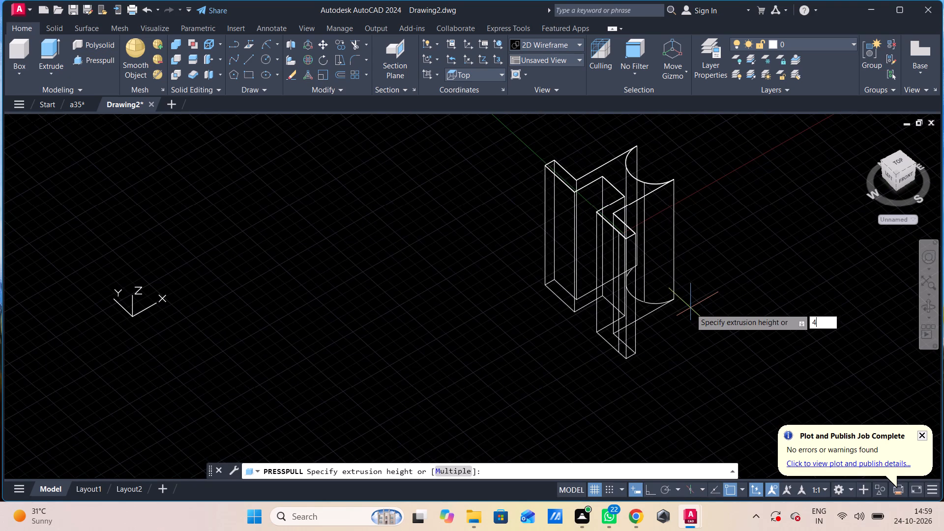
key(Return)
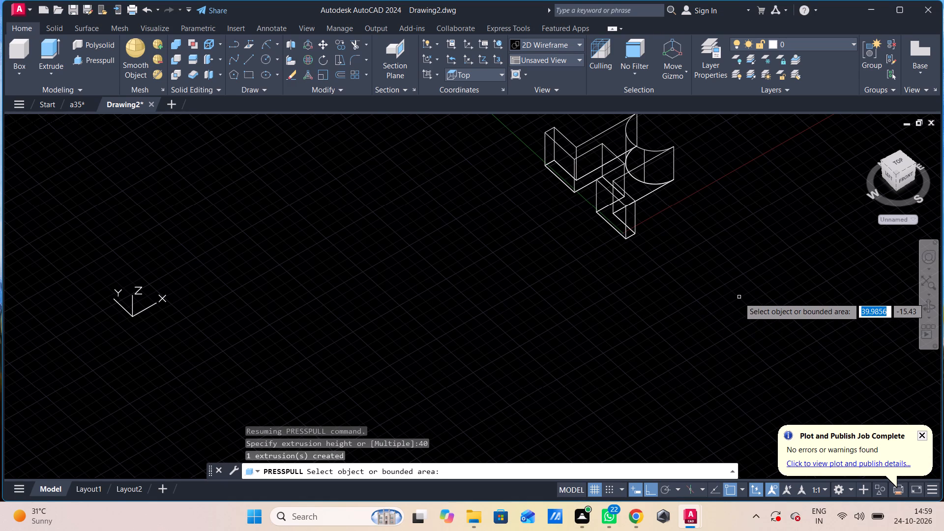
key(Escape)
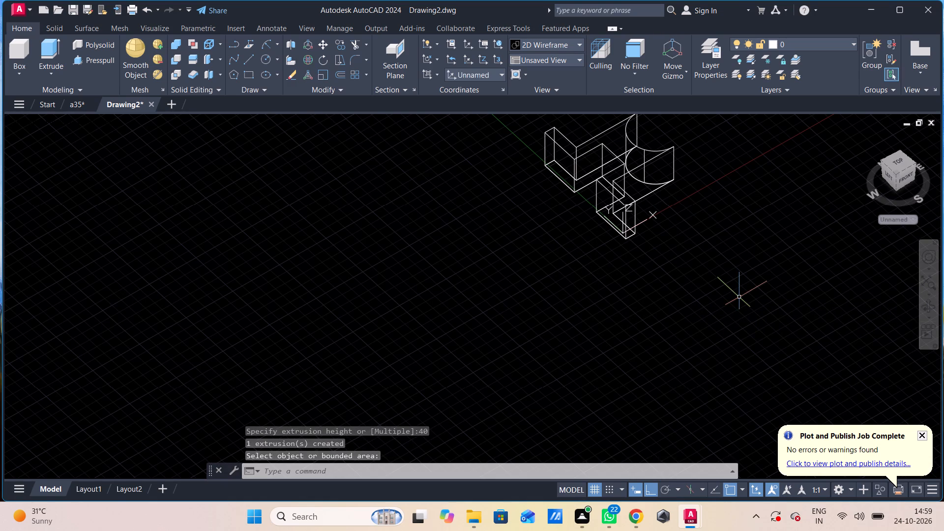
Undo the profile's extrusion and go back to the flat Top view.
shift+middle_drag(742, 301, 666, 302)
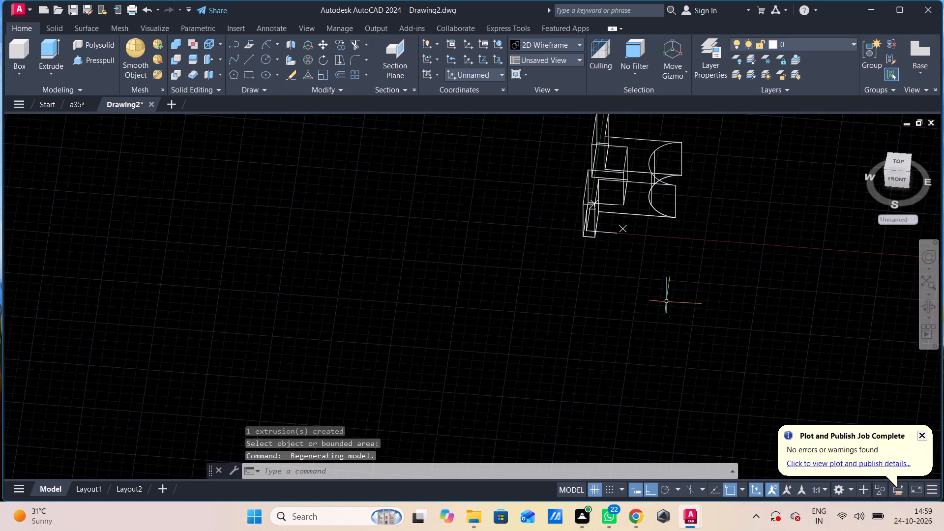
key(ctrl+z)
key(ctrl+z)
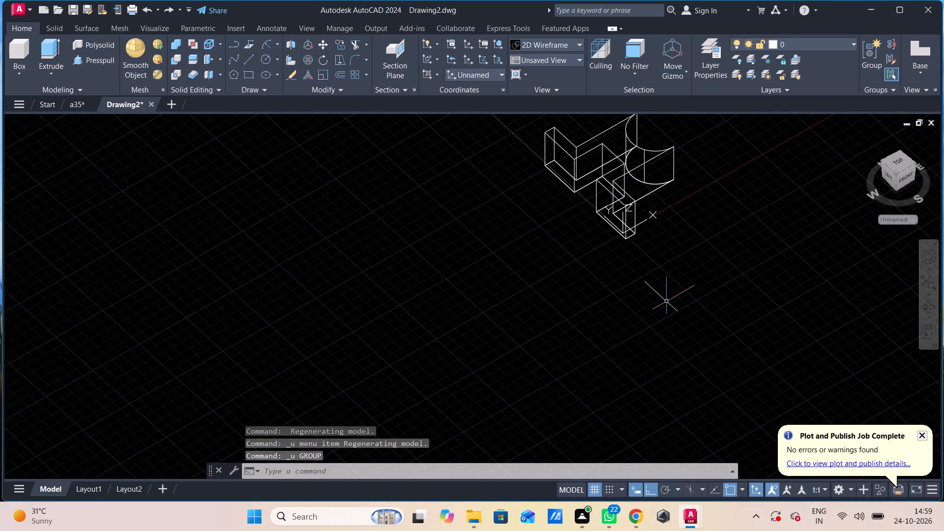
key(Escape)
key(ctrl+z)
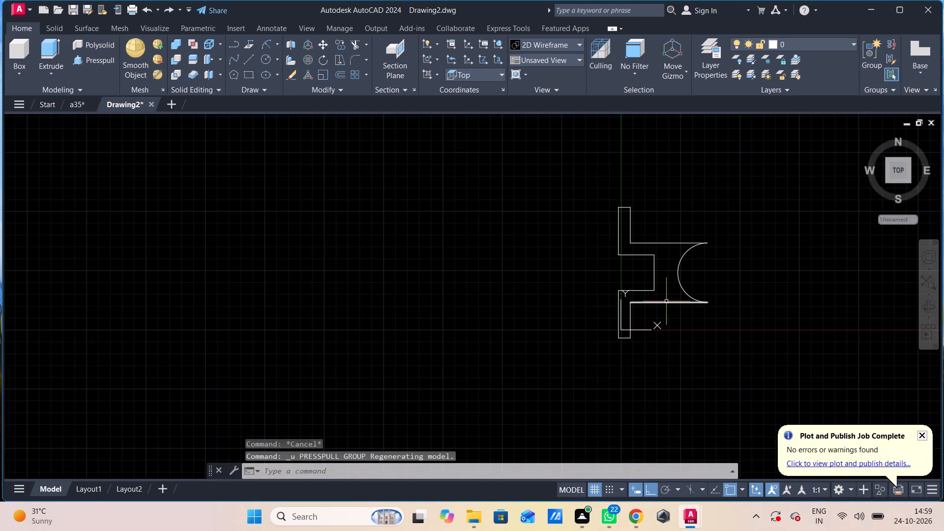
Draw a circle of radius 25 centred on the profile arc's centre.
text(c)
key(space)
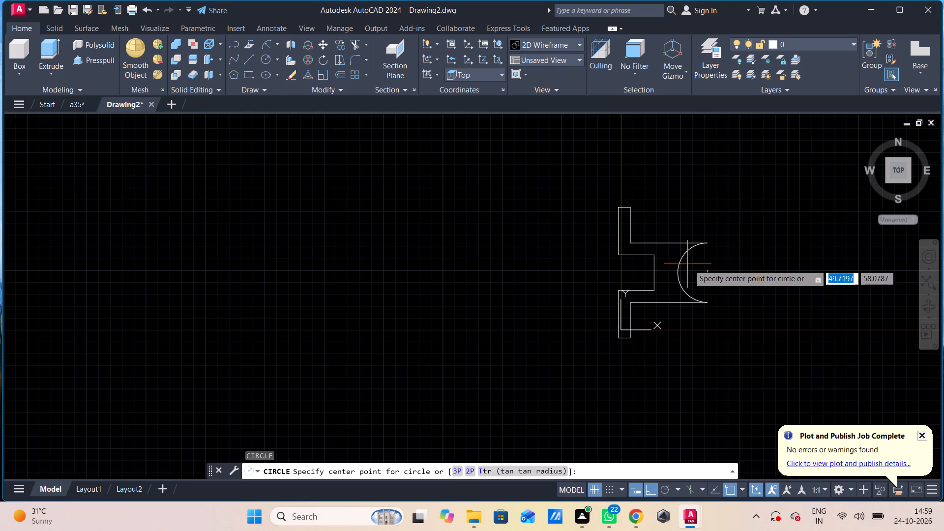
click(710, 275)
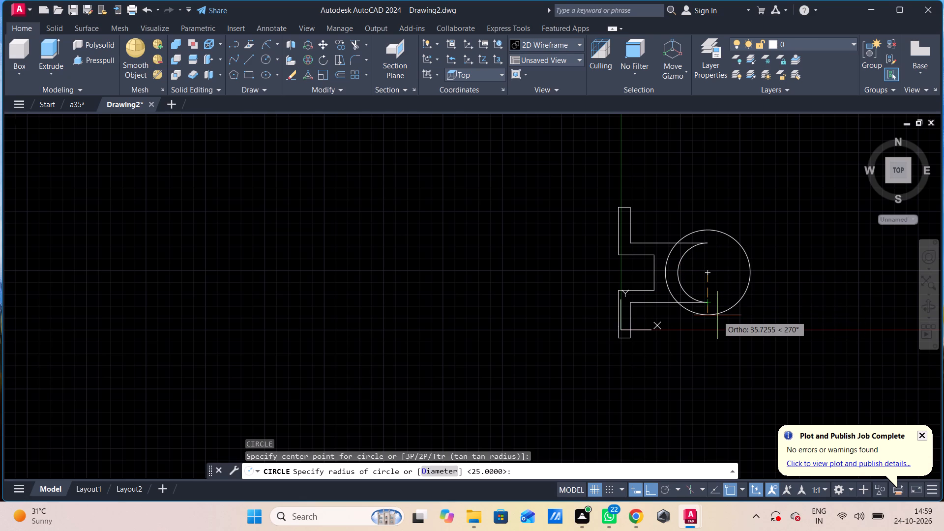
text(25)
key(Return)
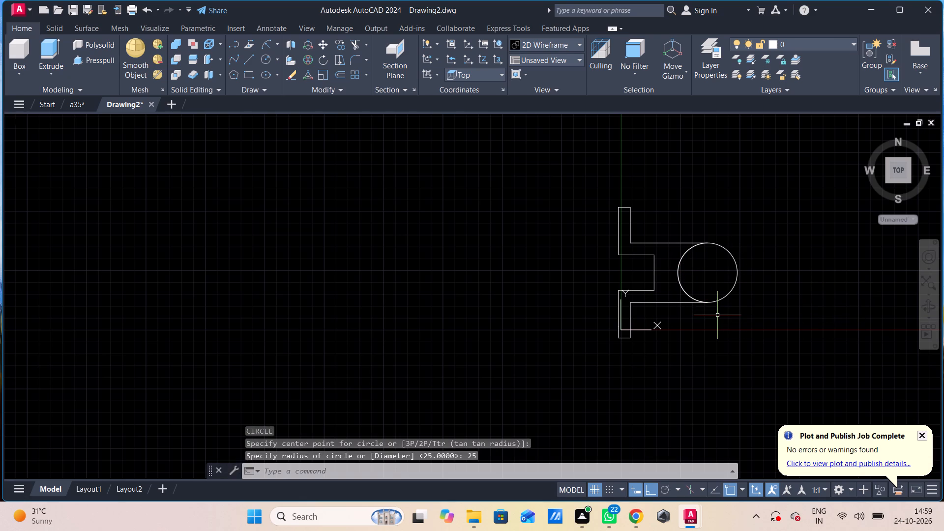
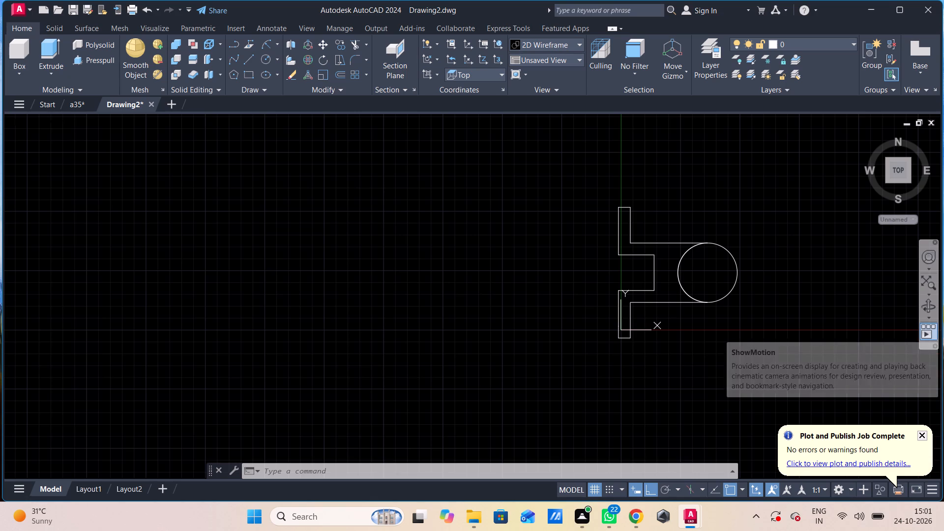
Draw a circle of radius 17.5 concentric with the radius 25 circle at the profile arc's centre.
text(c)
key(space)
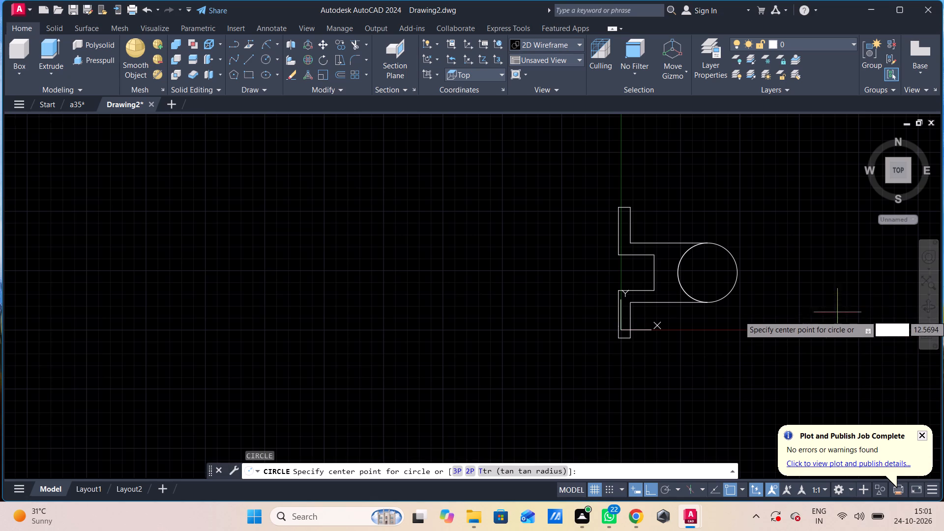
click(712, 271)
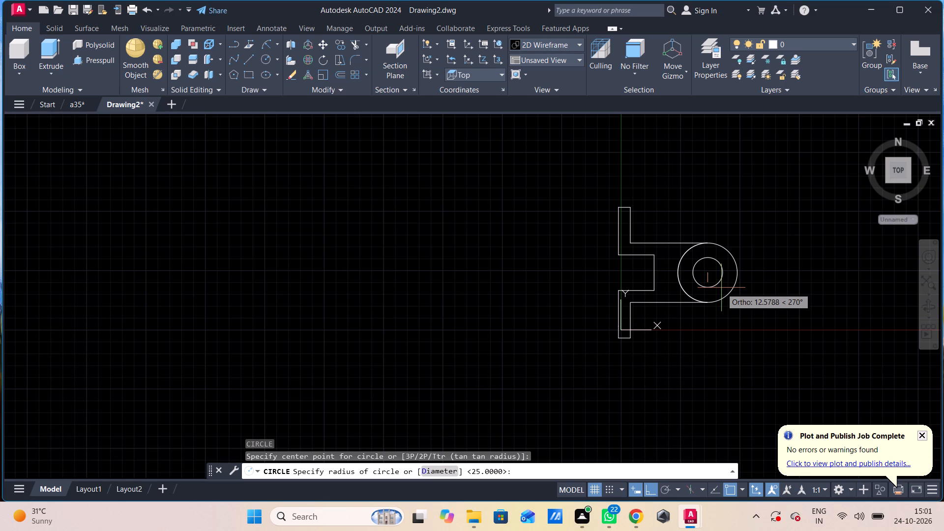
text(17.5)
key(Return)
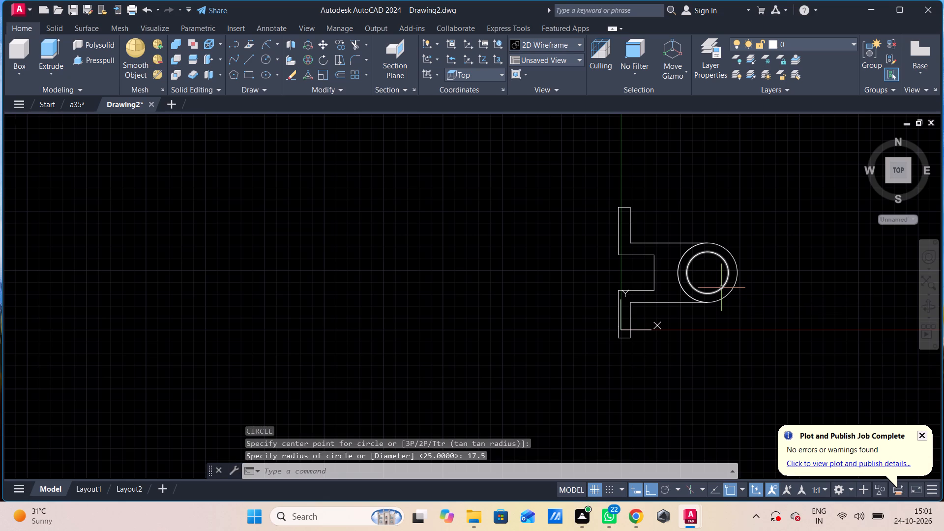
Draw a circle of radius 10 inside the radius 17.5 circle, sharing the same centre.
key(space)
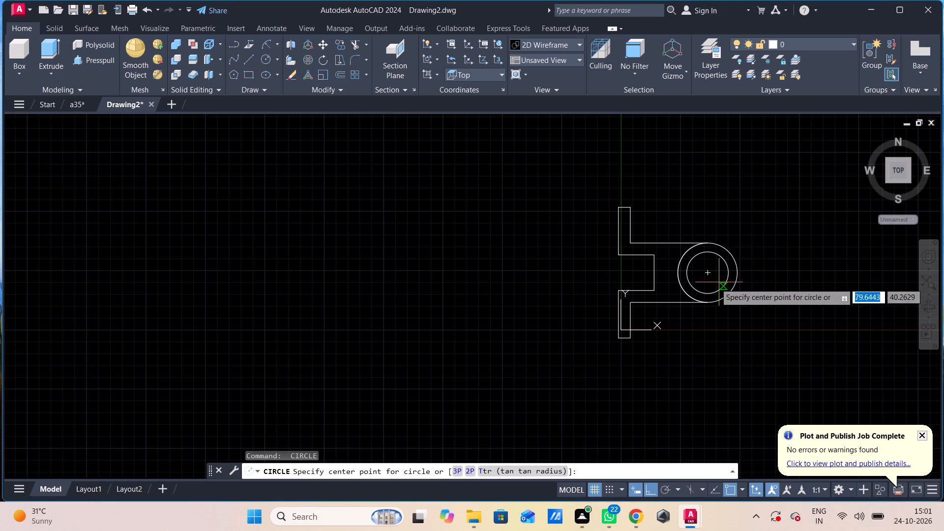
click(705, 272)
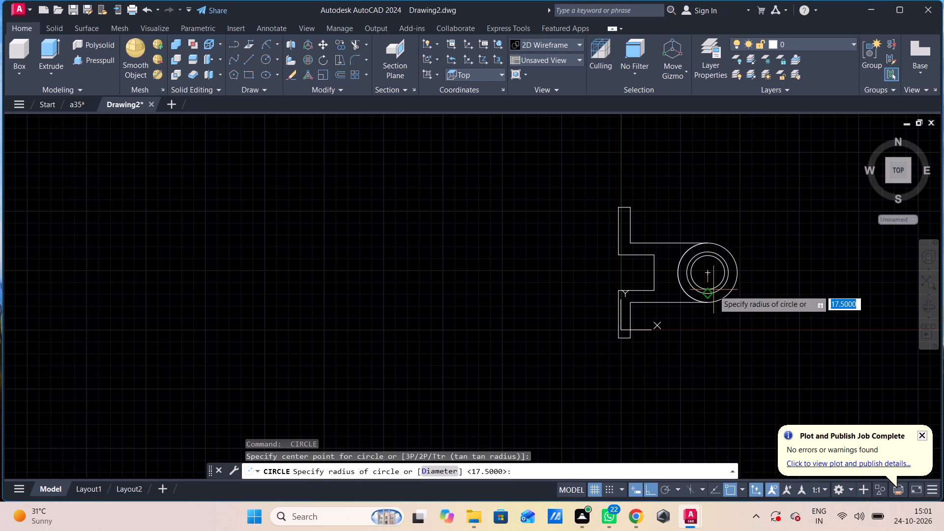
text(10)
key(Return)
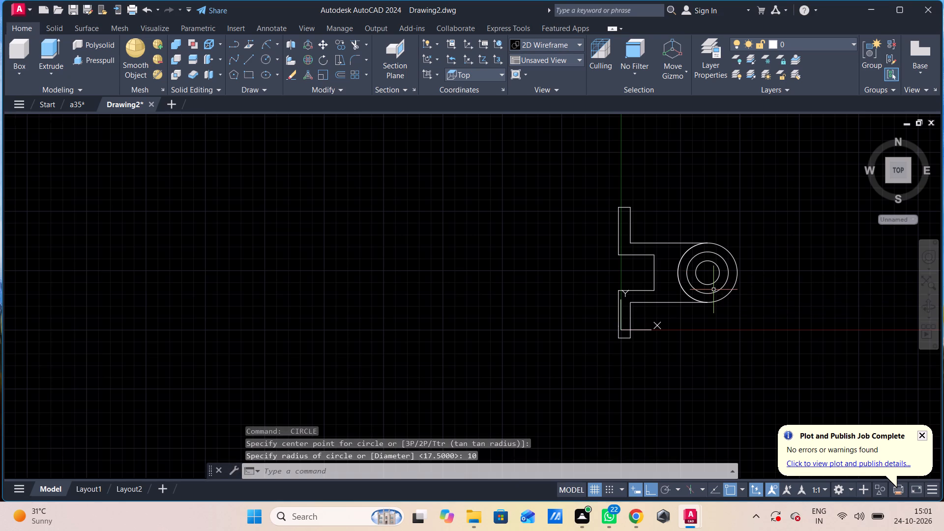
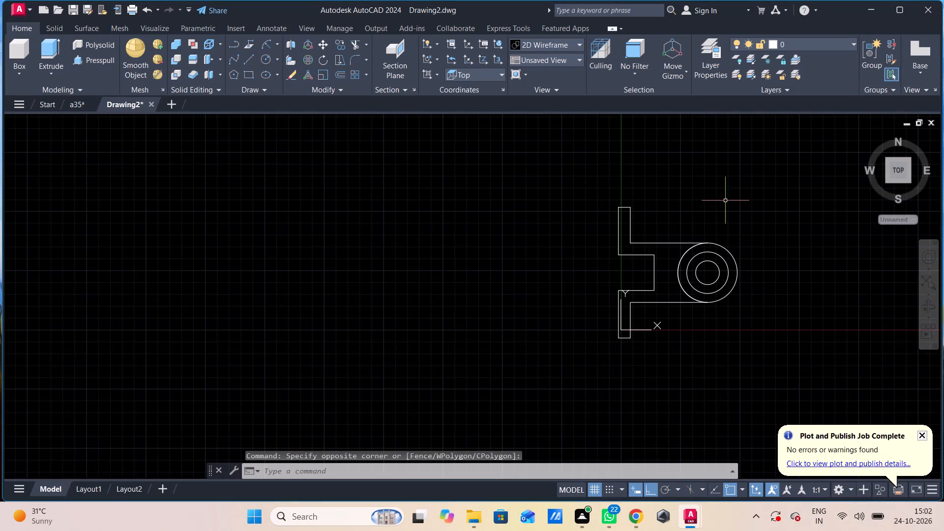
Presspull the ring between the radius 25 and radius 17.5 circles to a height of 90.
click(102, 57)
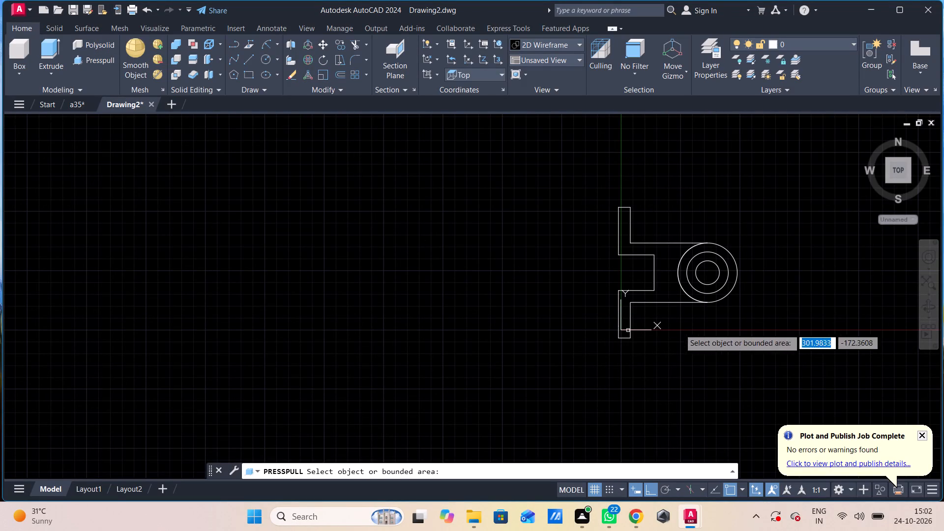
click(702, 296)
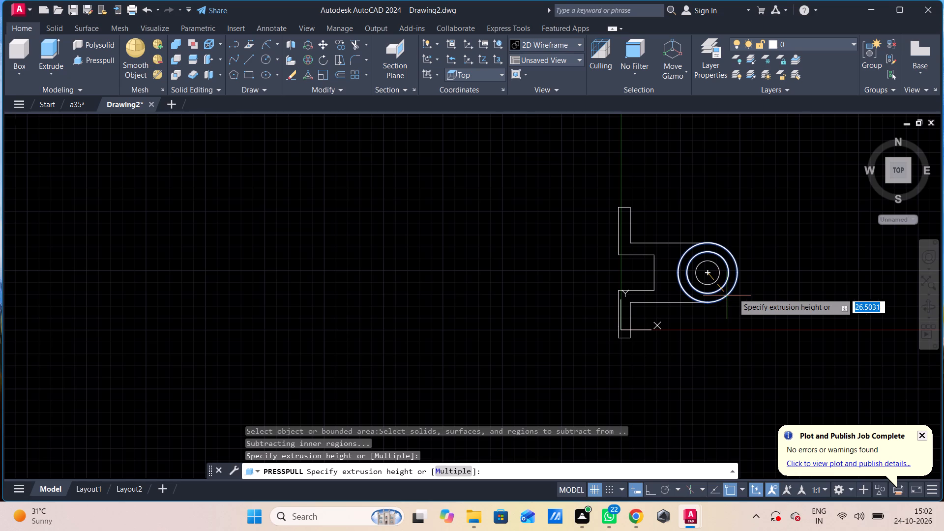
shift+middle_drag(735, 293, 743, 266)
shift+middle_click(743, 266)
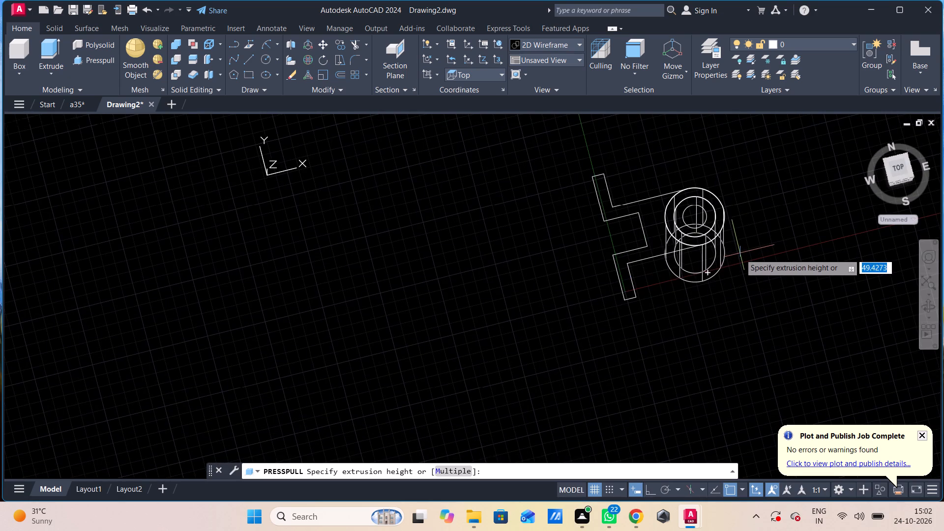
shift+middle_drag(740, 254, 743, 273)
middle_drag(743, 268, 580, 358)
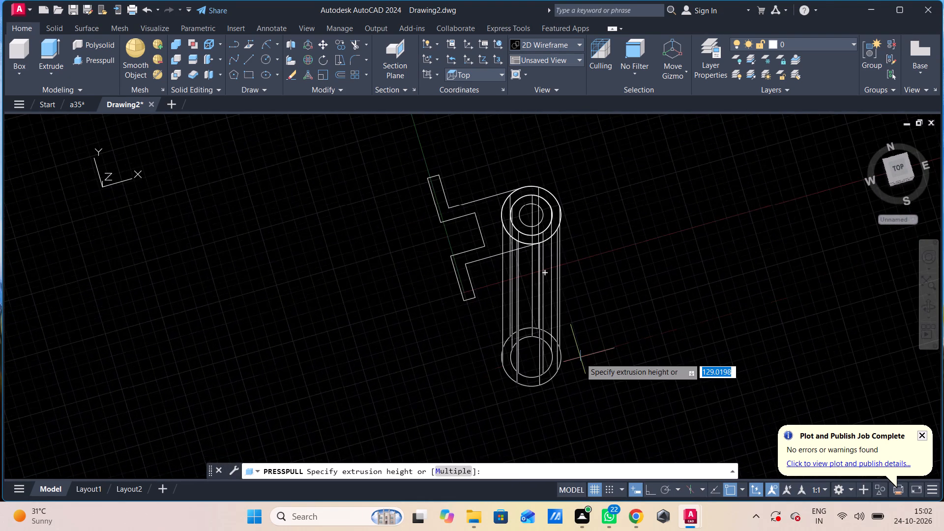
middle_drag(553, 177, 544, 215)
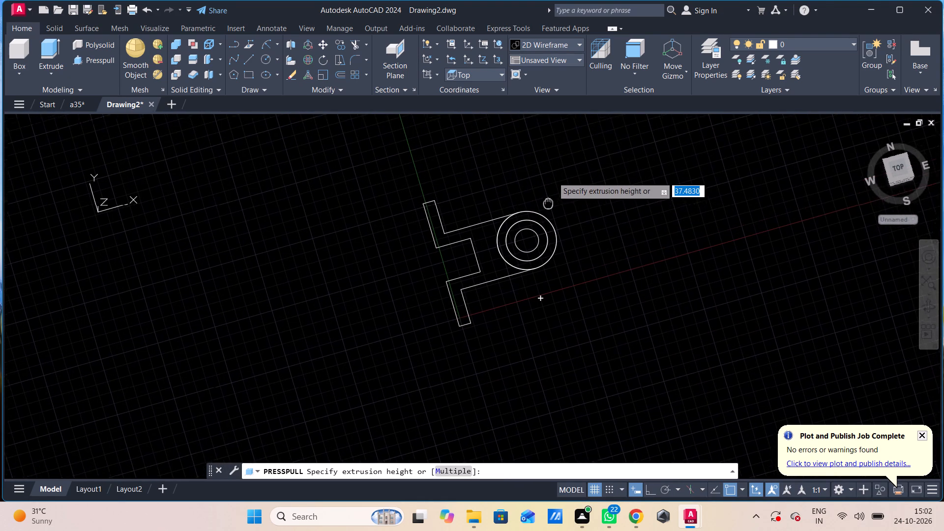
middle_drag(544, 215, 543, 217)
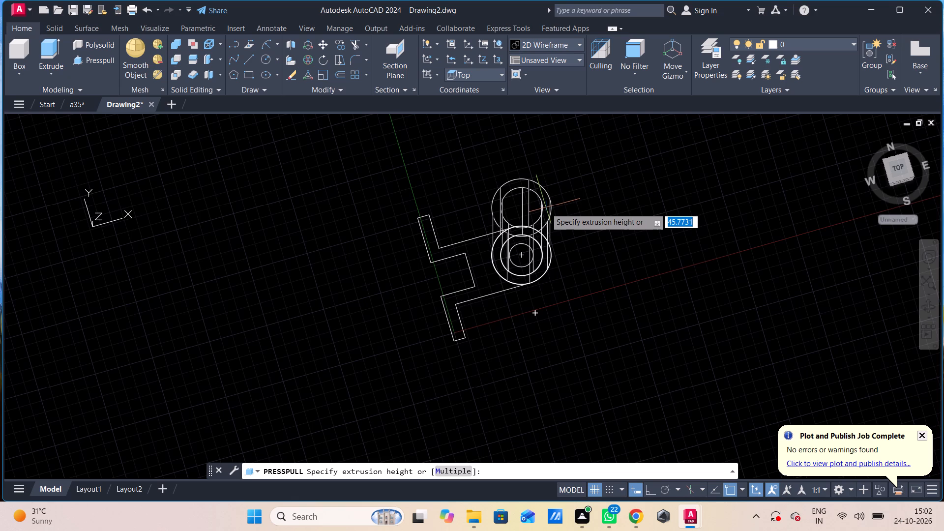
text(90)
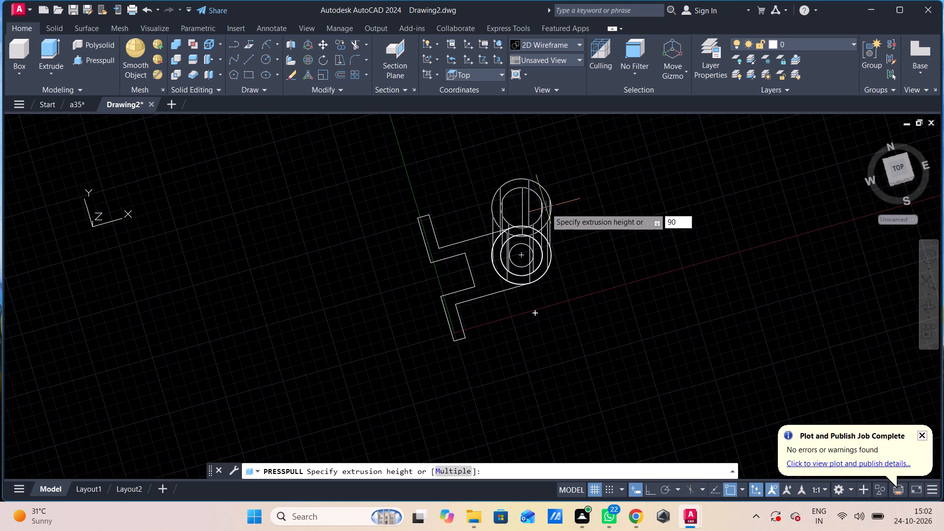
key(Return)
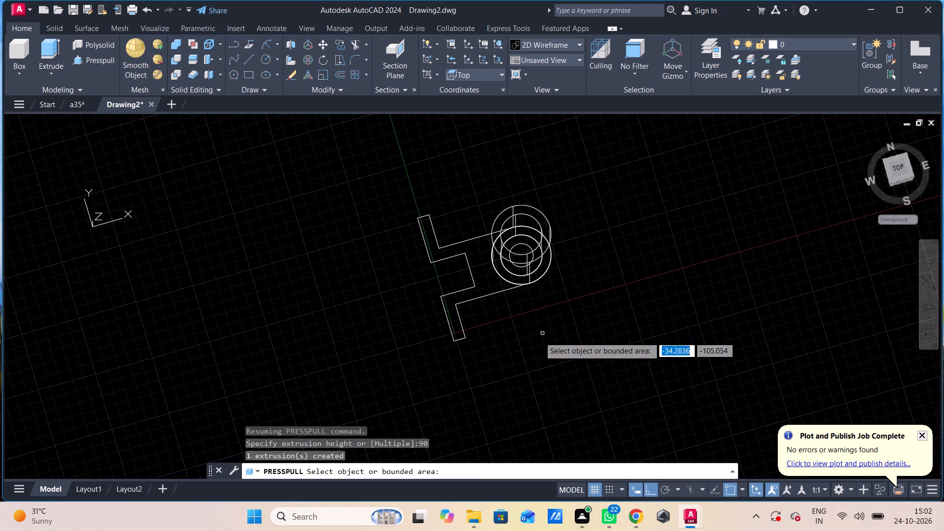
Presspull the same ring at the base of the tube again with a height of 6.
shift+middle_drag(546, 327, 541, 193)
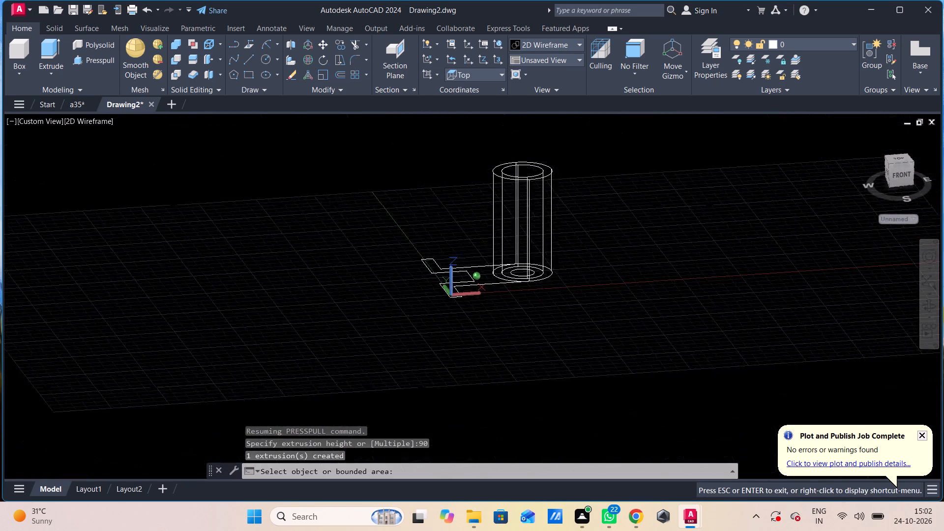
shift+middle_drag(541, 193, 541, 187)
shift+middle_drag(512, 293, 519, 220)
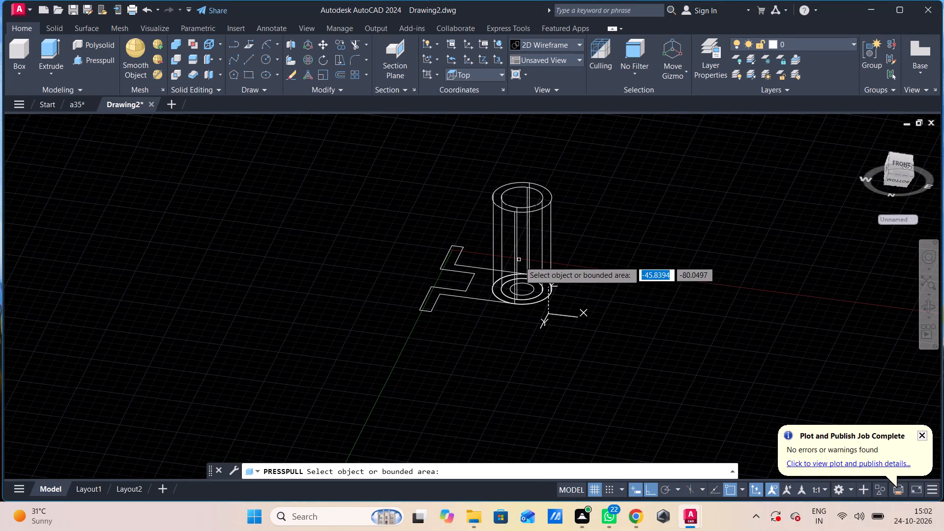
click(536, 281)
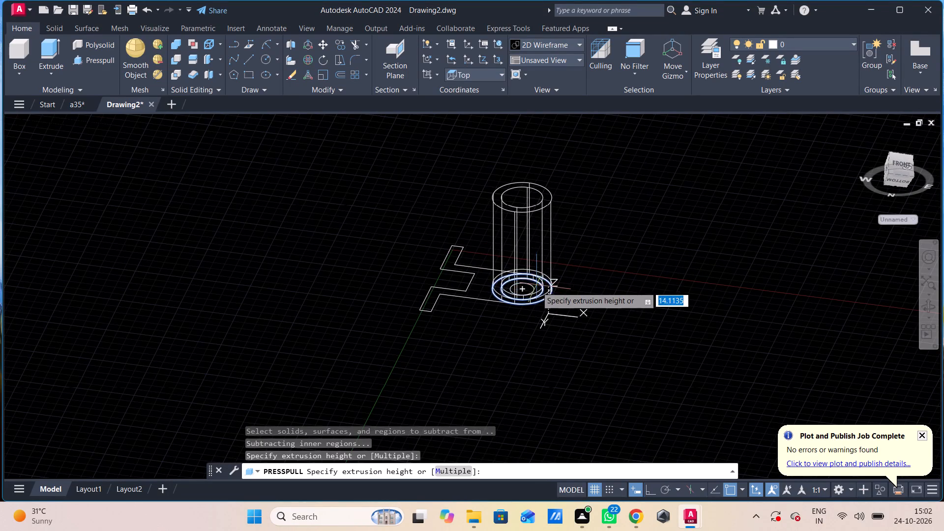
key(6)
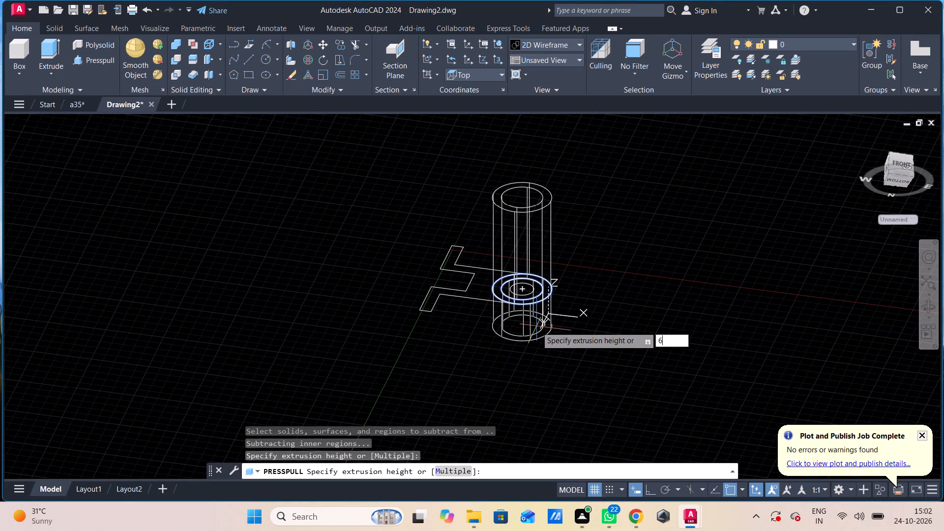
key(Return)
Examine the tube's base from several angles to check which way the short ring extrusion goes.
shift+middle_drag(566, 299, 567, 204)
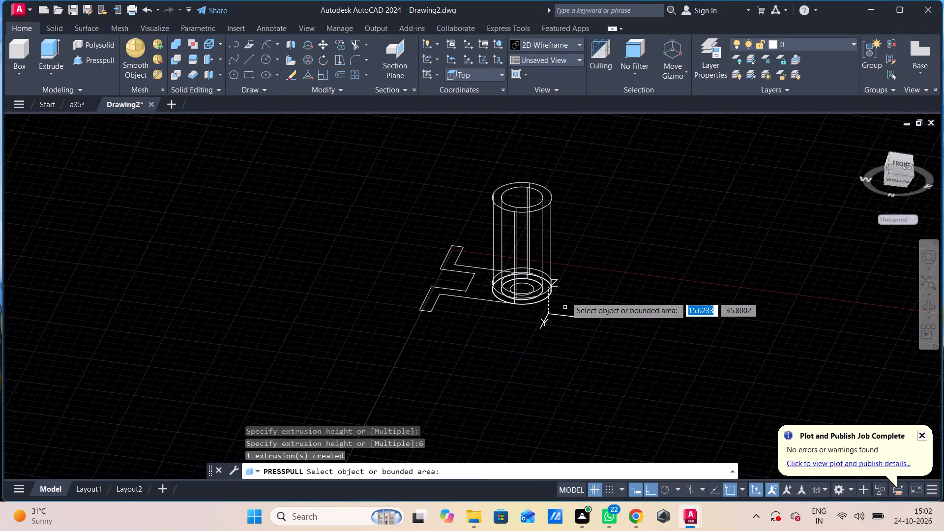
shift+middle_drag(567, 204, 567, 200)
shift+middle_drag(556, 296, 561, 232)
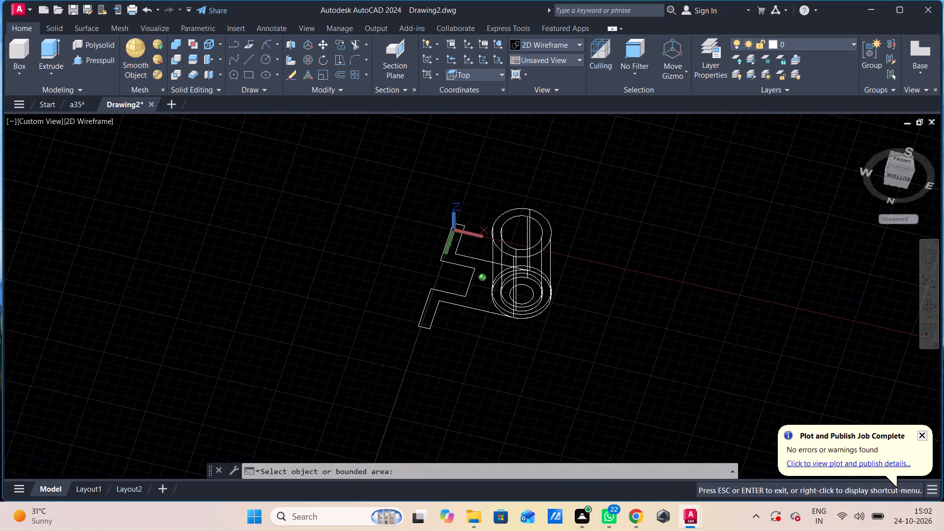
shift+middle_drag(561, 232, 562, 181)
shift+middle_drag(506, 350, 501, 477)
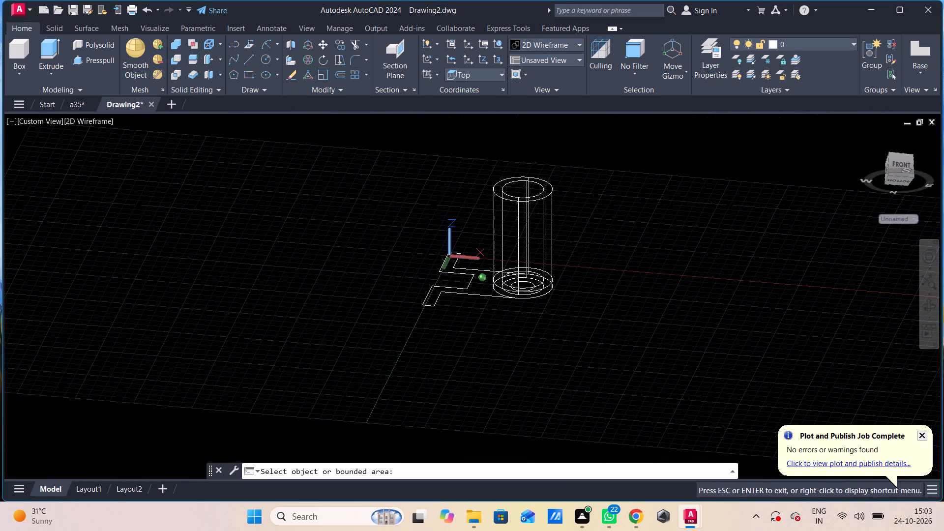
shift+middle_drag(501, 477, 515, 440)
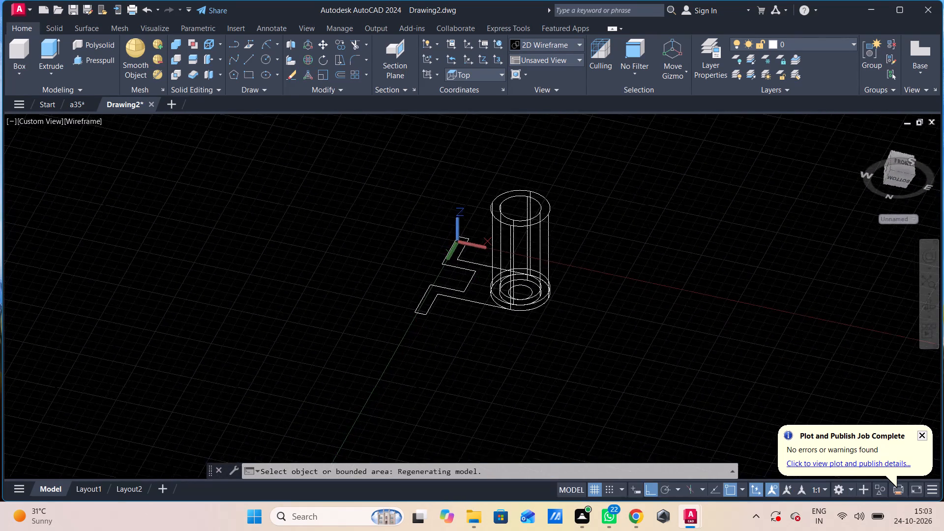
shift+middle_drag(521, 393, 513, 432)
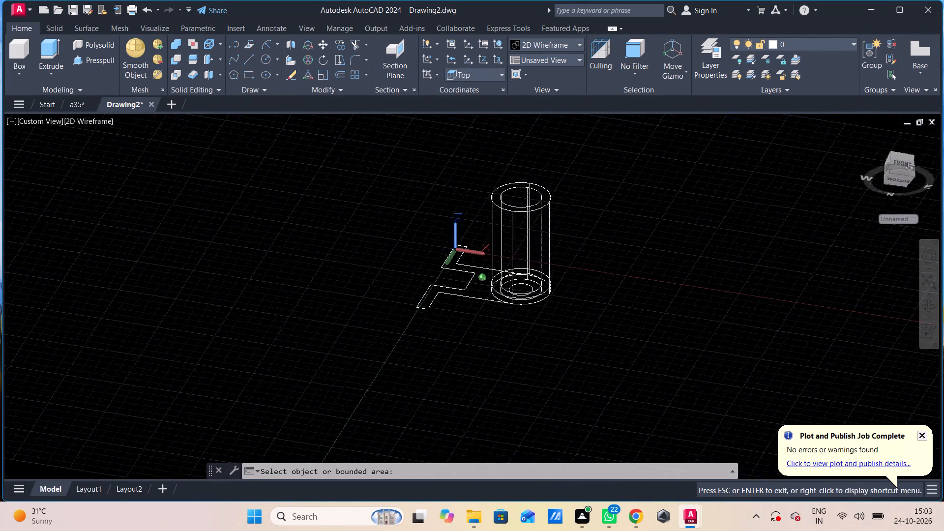
shift+middle_drag(513, 432, 510, 438)
scroll(541, 312, up, 4)
middle_drag(546, 309, 535, 433)
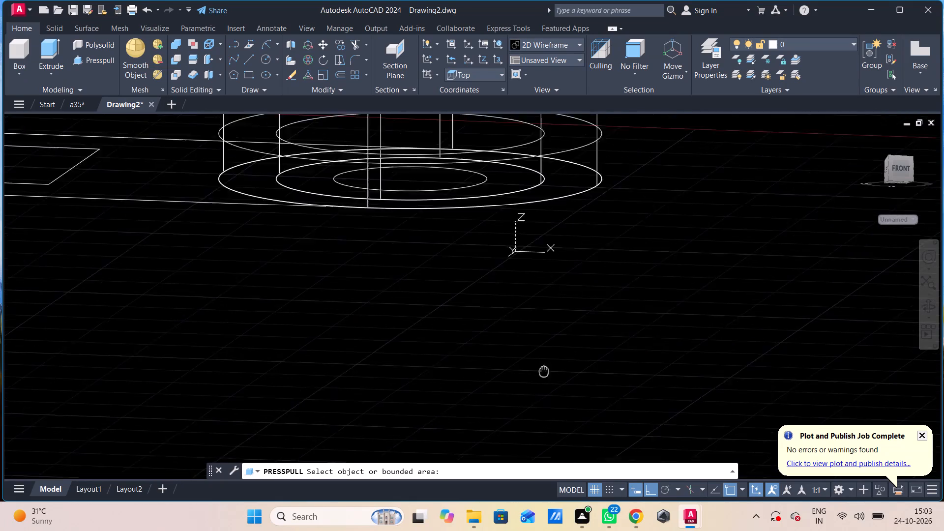
middle_drag(535, 433, 534, 444)
scroll(533, 425, down, 1)
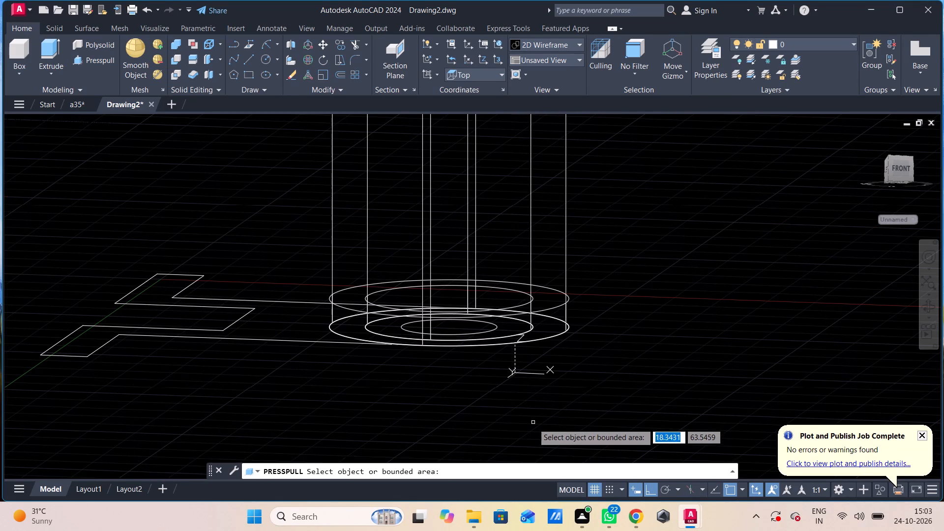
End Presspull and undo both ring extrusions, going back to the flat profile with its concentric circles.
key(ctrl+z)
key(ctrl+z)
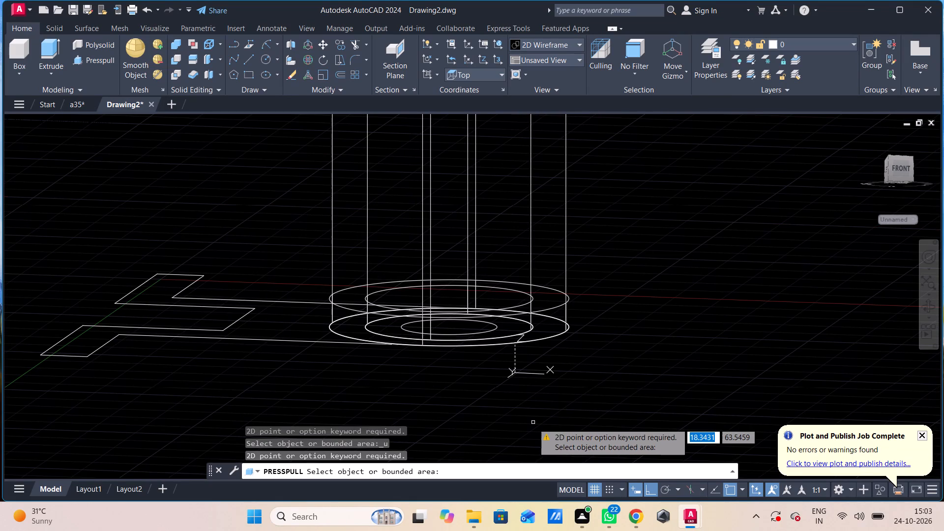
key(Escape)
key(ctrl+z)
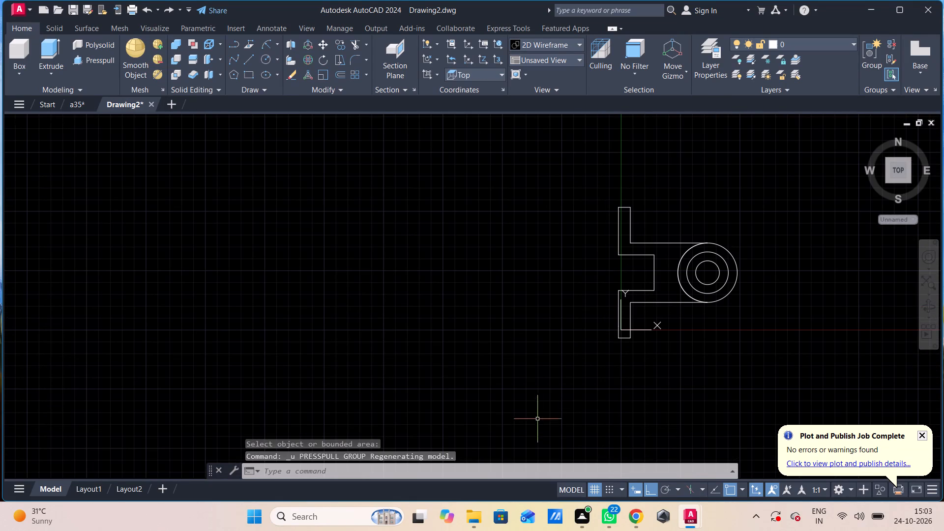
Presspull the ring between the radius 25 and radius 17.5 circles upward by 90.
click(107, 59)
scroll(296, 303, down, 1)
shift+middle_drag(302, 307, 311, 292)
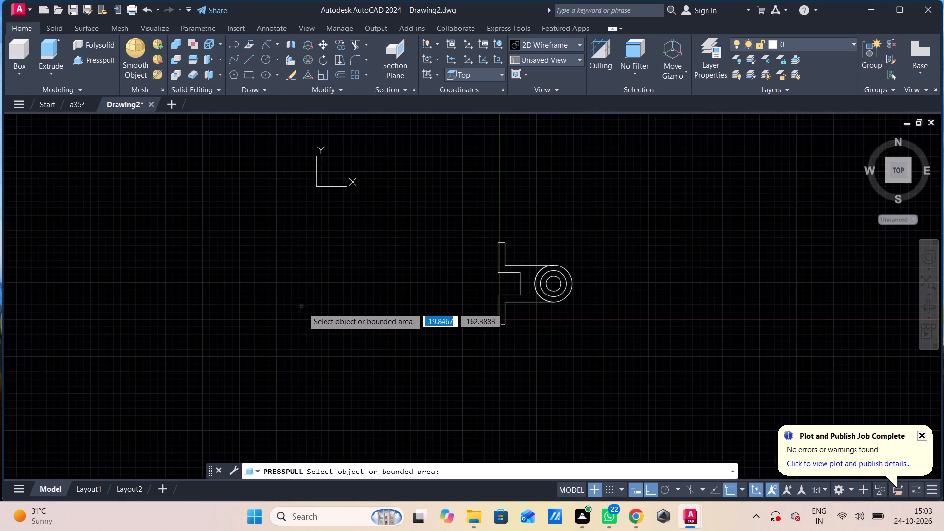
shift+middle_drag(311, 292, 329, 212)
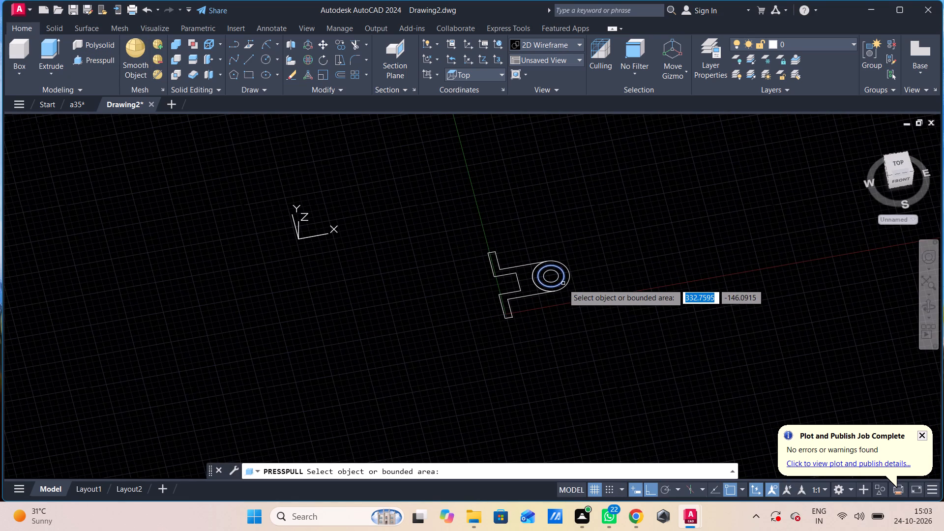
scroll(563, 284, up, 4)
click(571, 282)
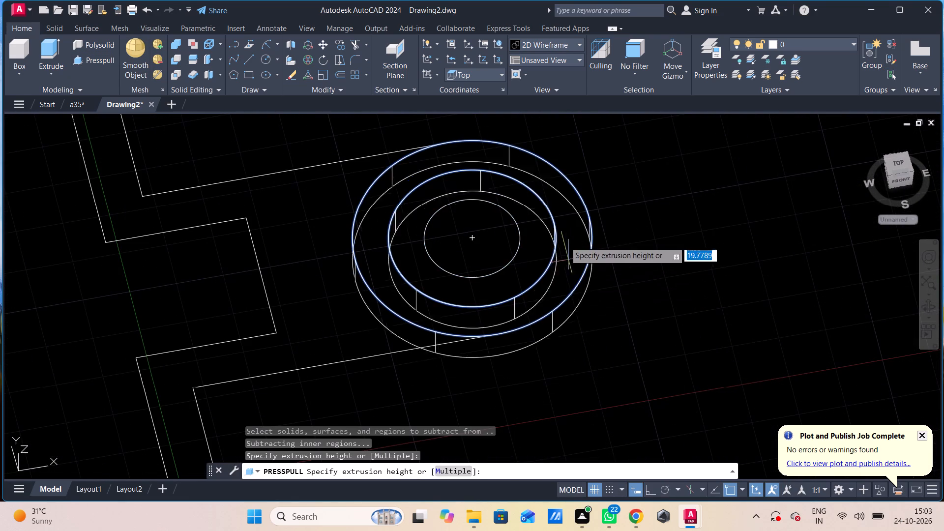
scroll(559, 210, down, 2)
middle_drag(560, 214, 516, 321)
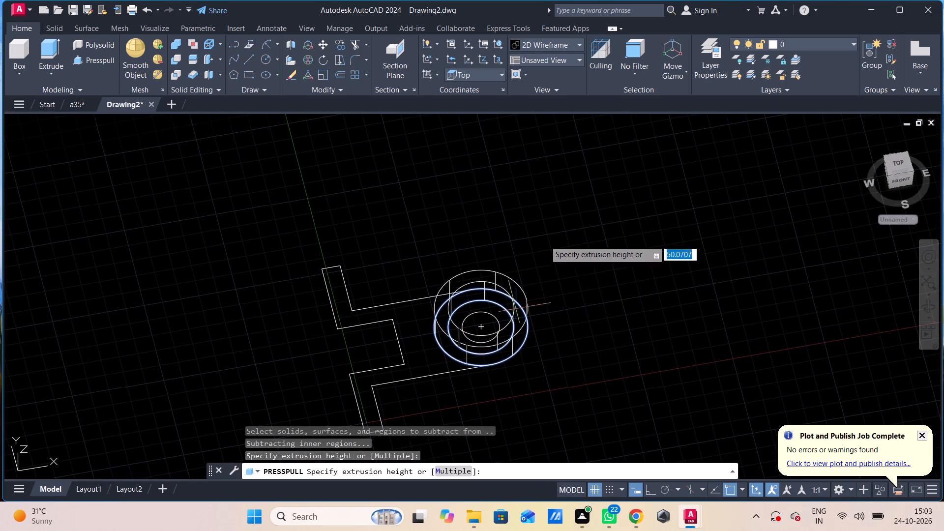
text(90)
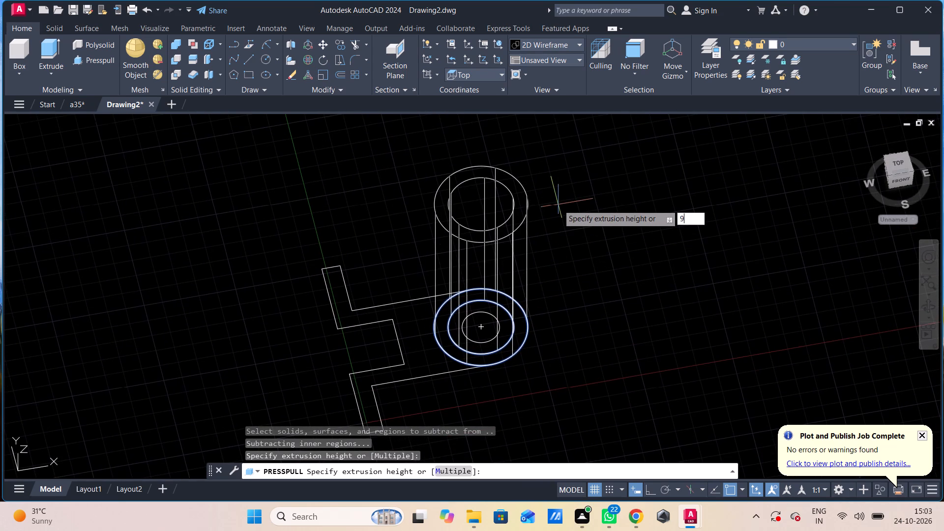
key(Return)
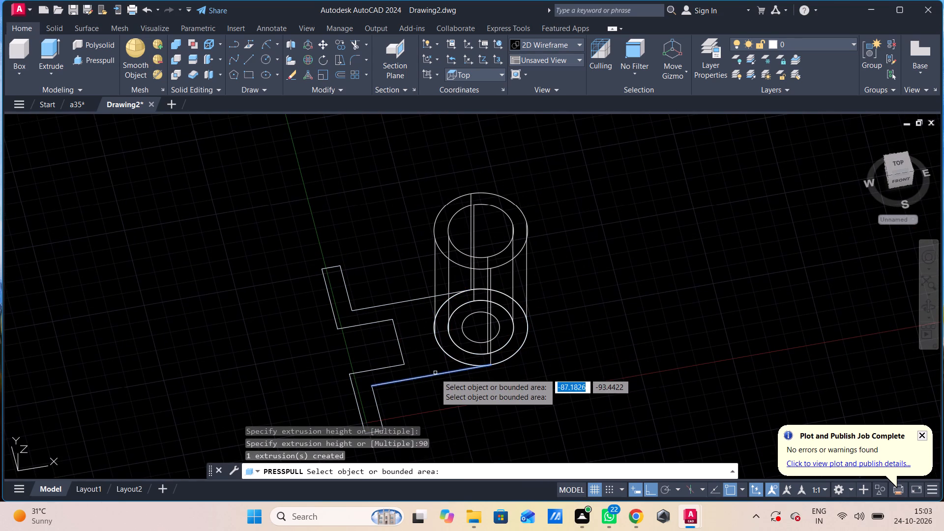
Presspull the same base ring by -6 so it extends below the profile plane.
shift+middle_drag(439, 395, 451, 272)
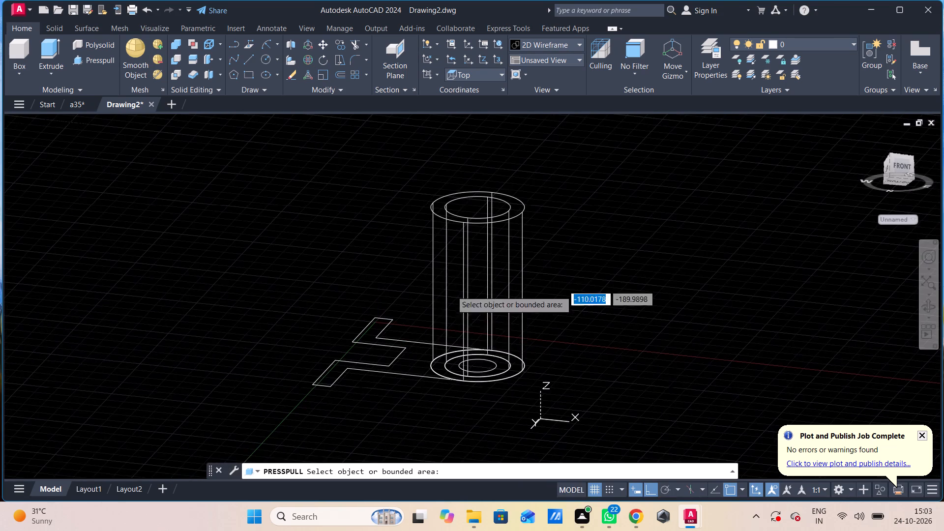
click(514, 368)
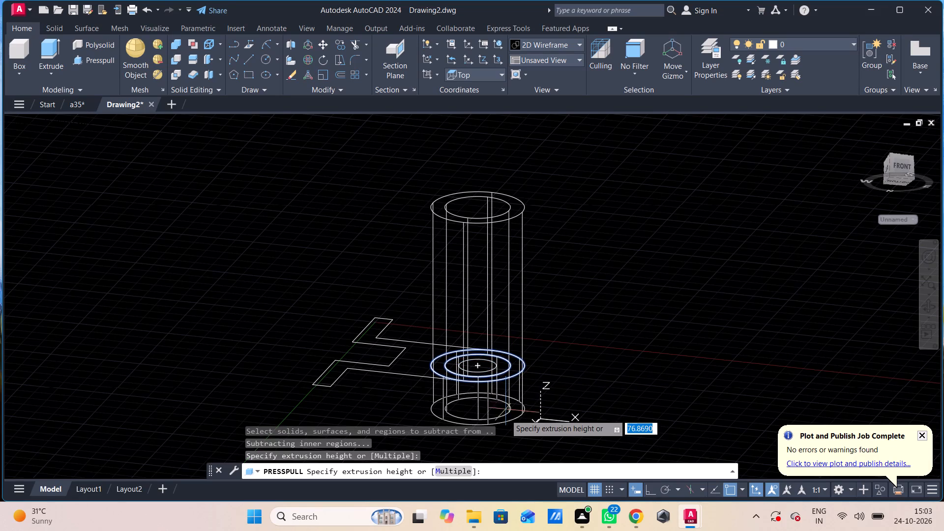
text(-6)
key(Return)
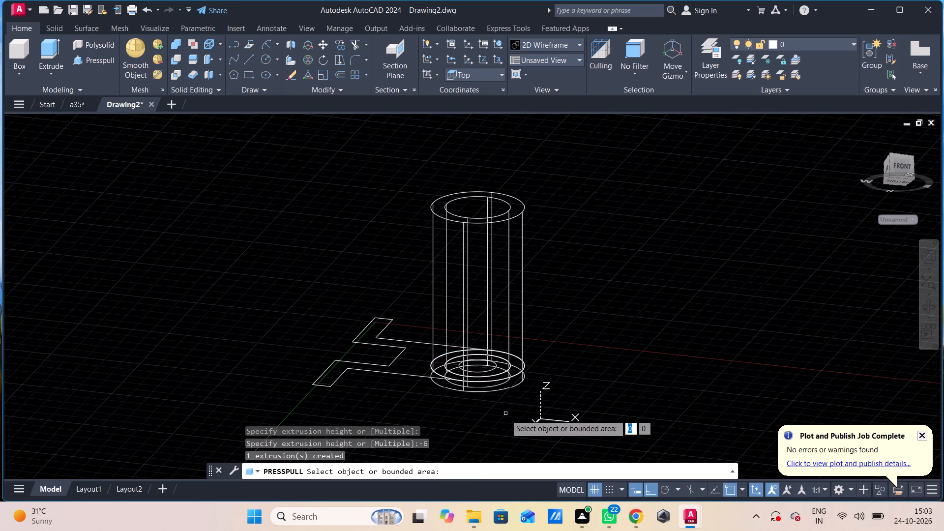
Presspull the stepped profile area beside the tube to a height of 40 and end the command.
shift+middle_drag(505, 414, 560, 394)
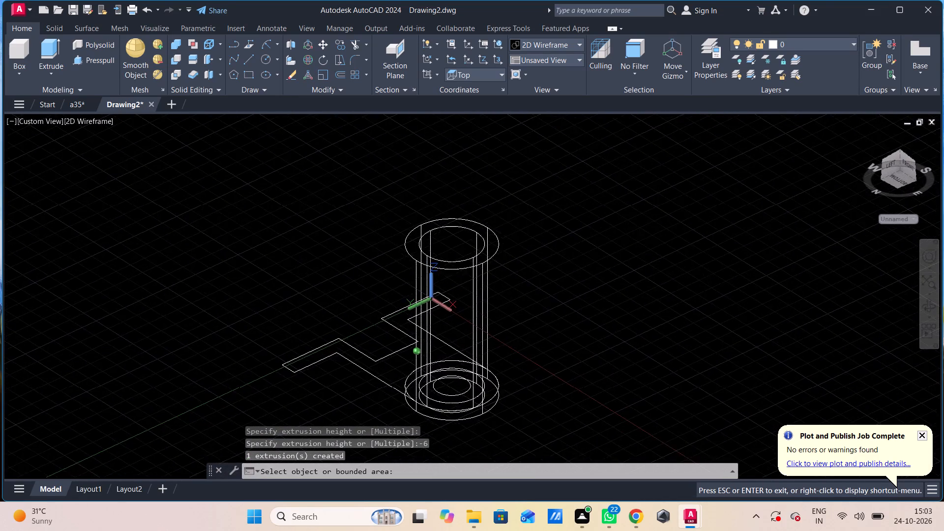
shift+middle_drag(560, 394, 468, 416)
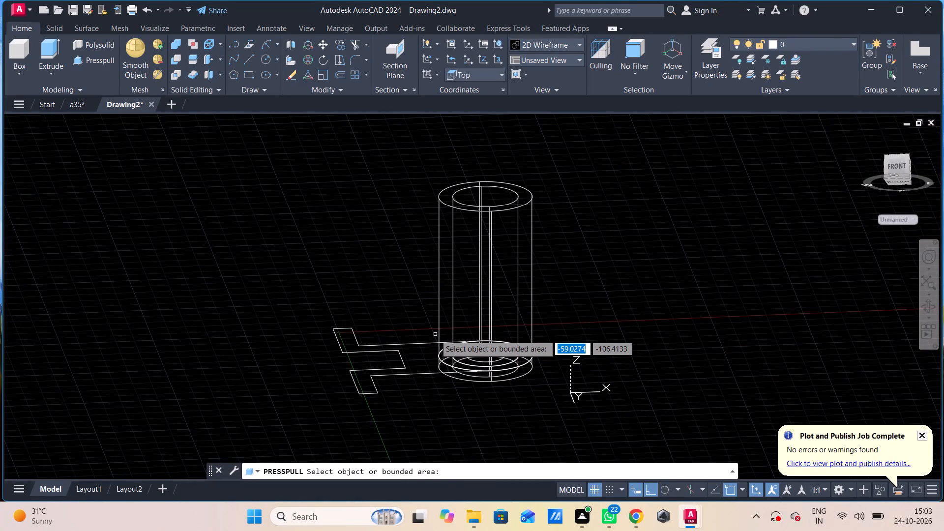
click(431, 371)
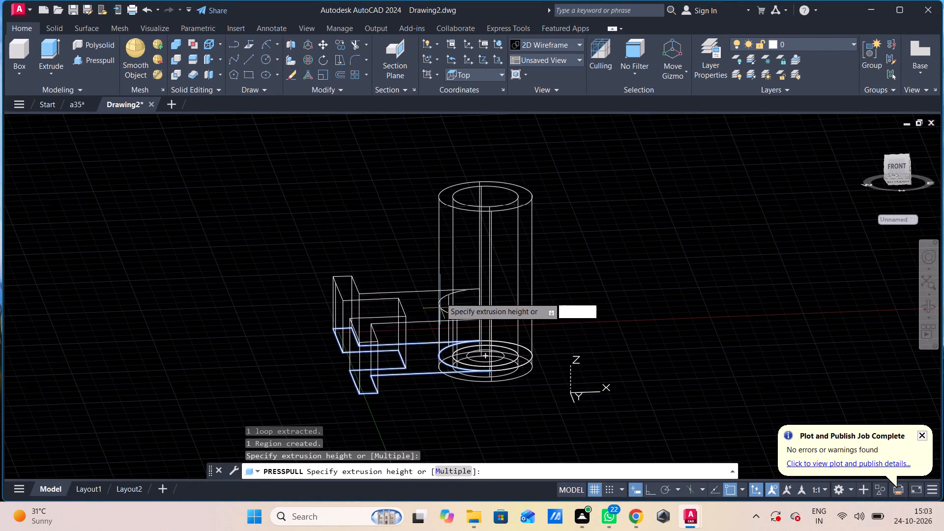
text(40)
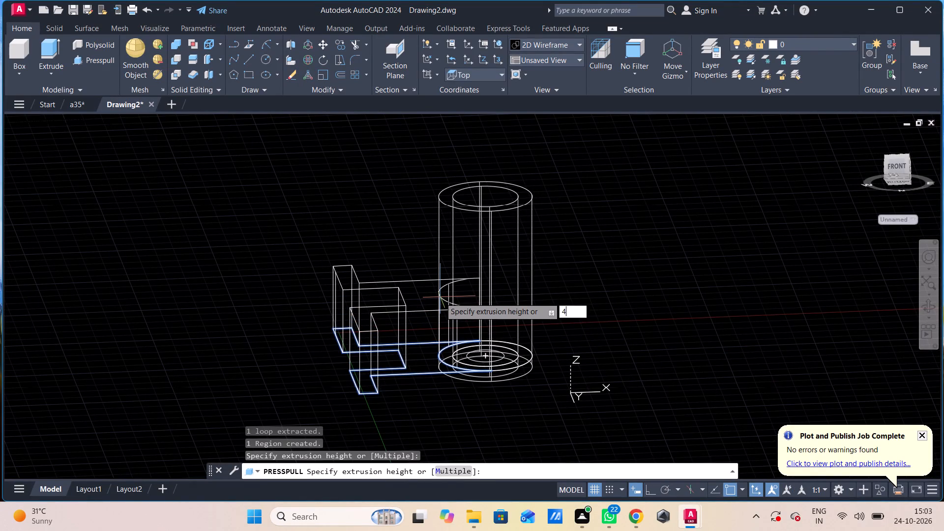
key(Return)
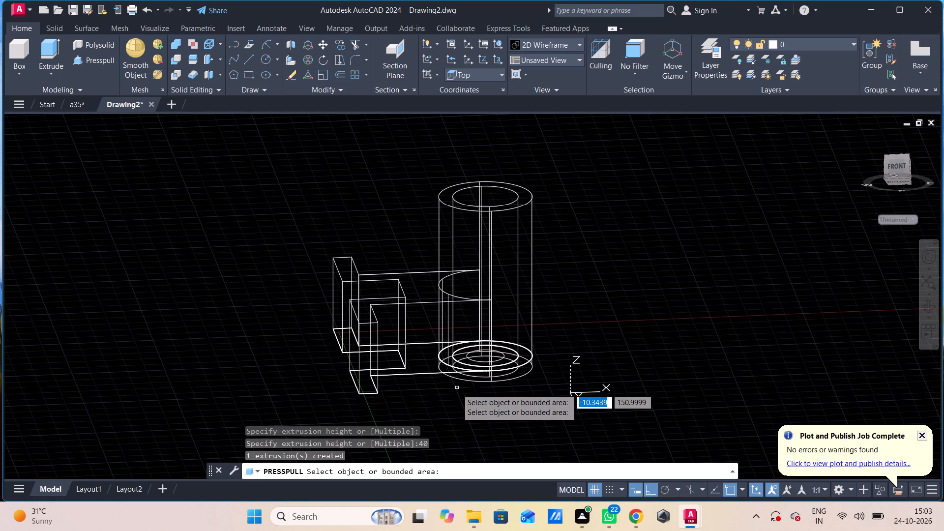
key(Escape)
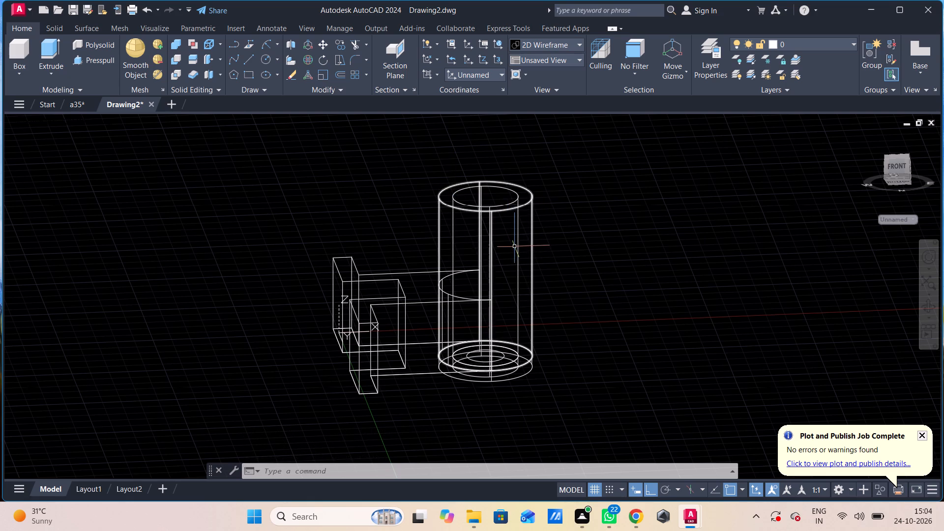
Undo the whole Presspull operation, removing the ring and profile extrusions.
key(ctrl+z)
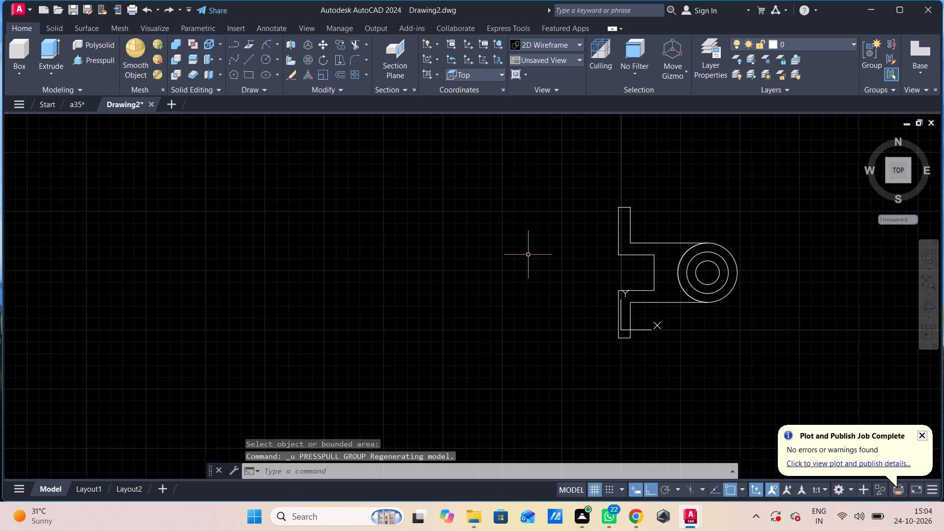
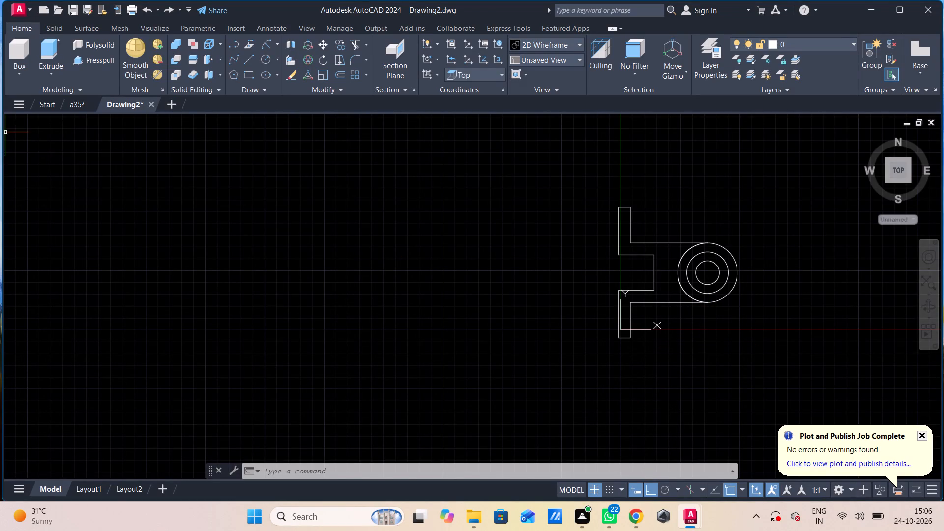
Presspull the ring between the radius 25 and radius 17.5 circles upward by 74.
click(84, 64)
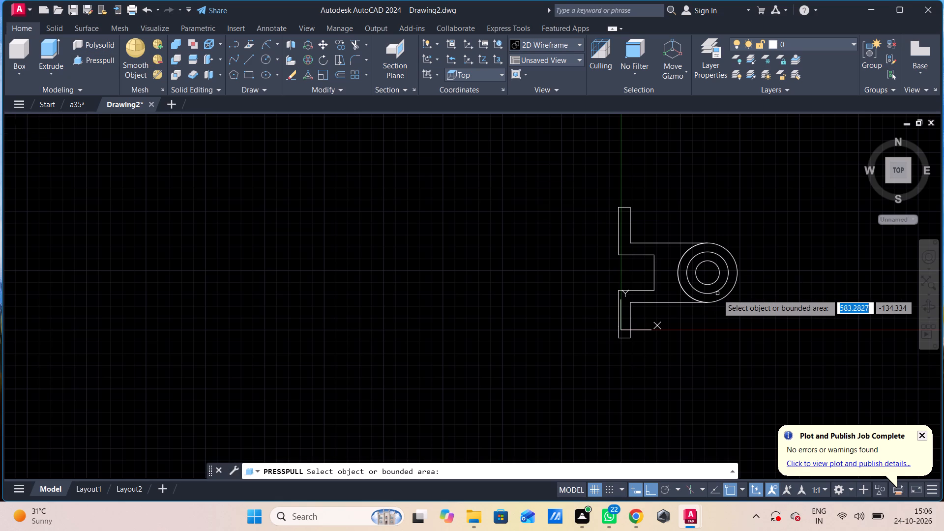
click(721, 296)
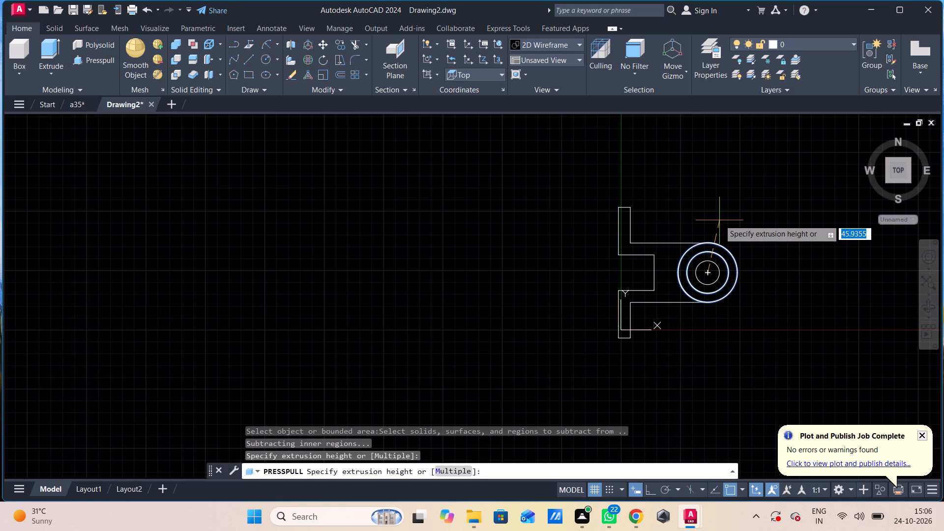
shift+middle_drag(730, 221, 740, 179)
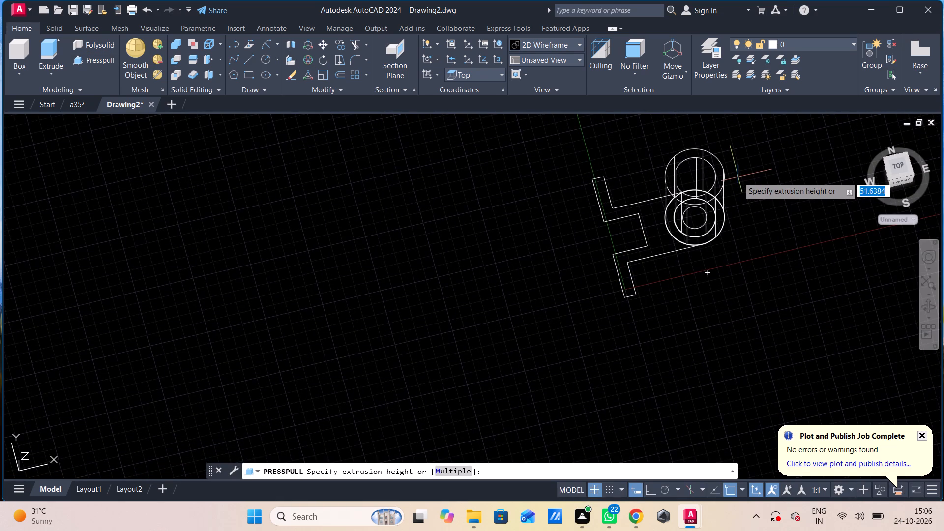
text(74)
key(Return)
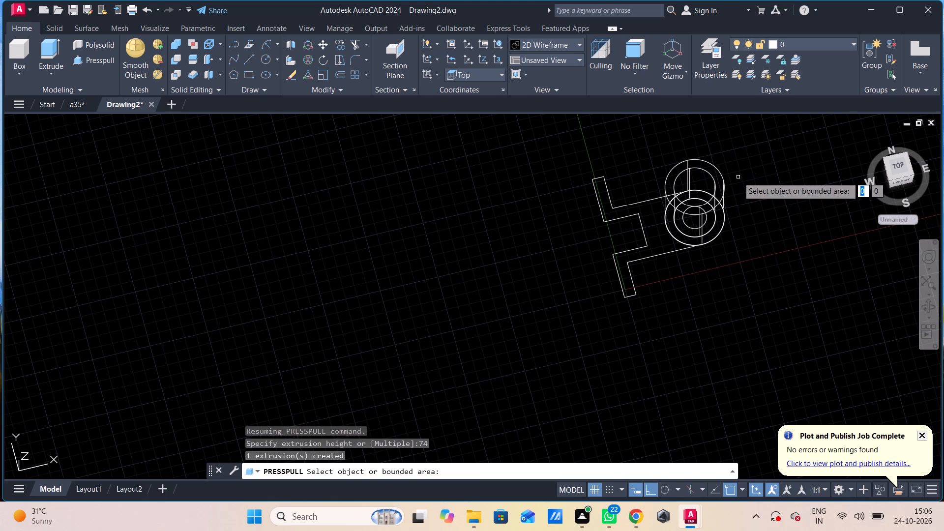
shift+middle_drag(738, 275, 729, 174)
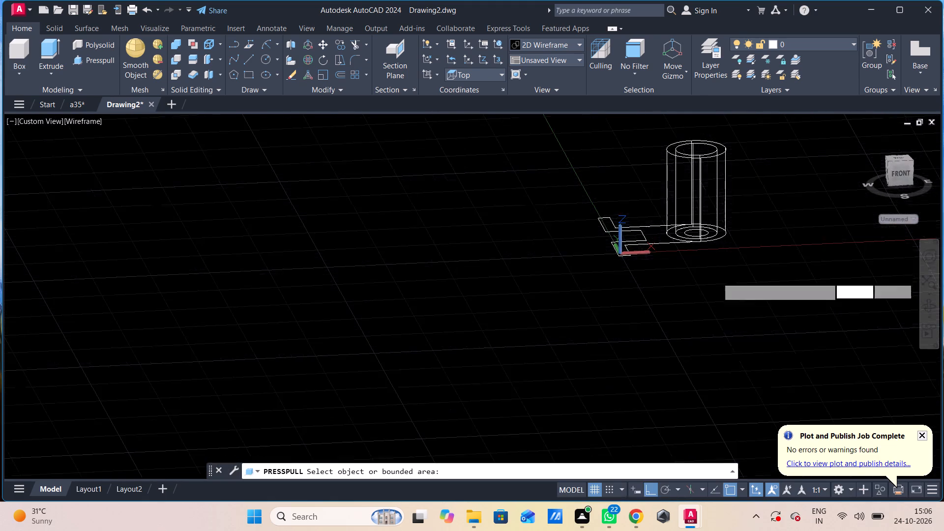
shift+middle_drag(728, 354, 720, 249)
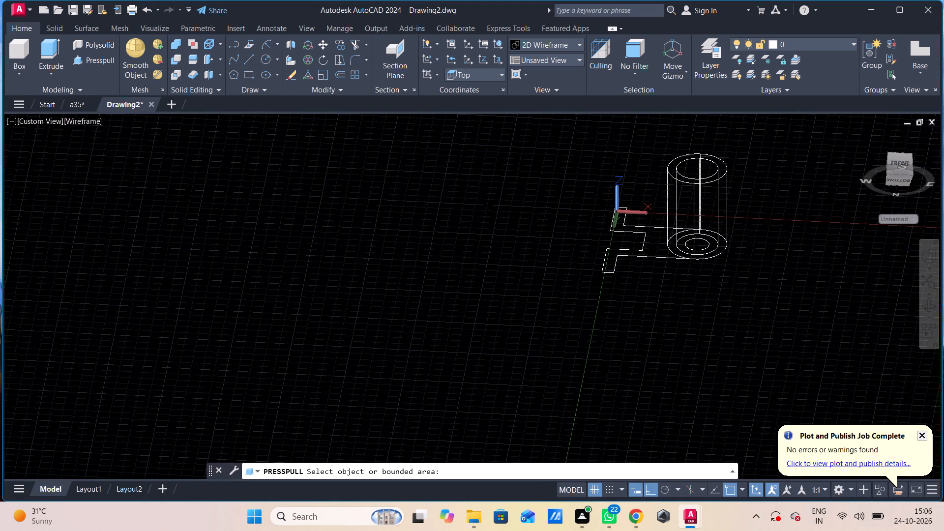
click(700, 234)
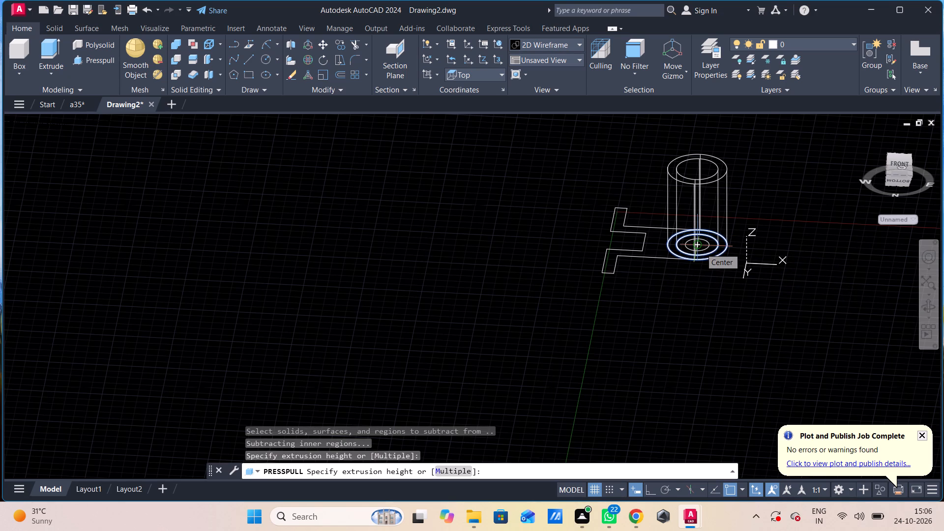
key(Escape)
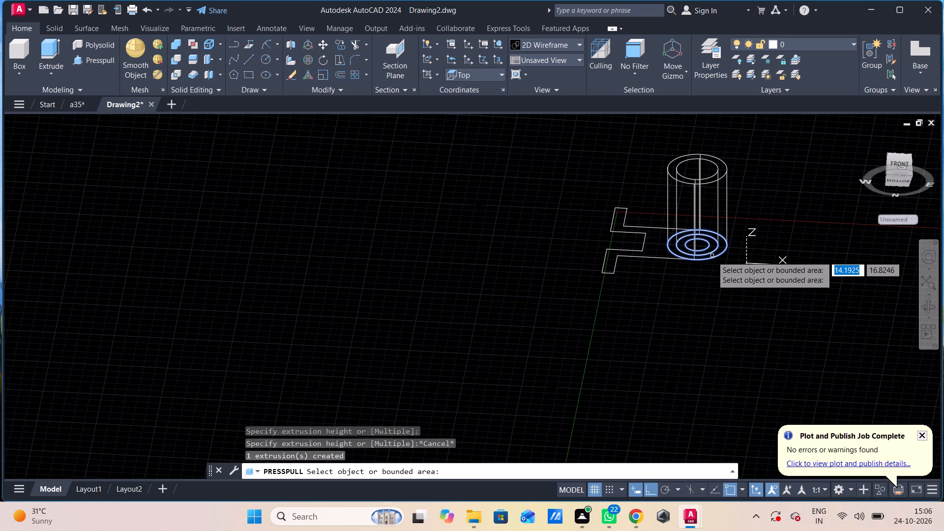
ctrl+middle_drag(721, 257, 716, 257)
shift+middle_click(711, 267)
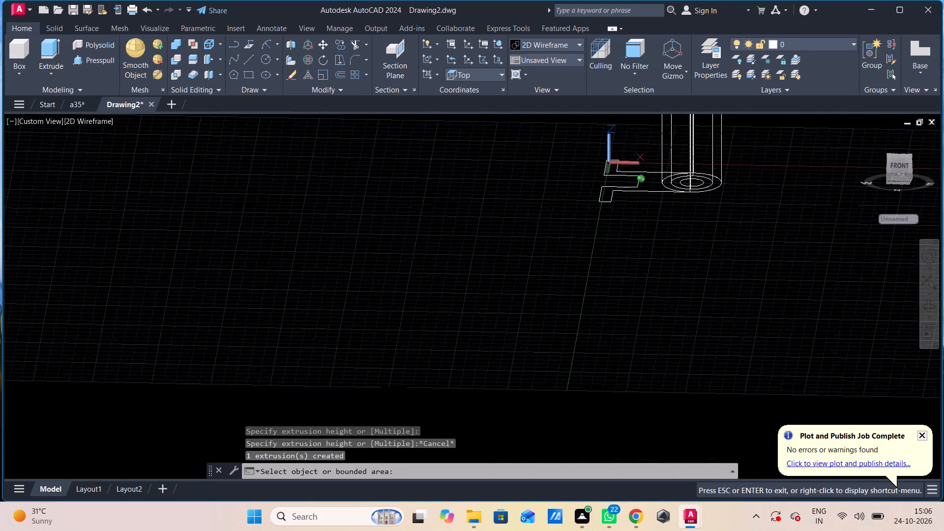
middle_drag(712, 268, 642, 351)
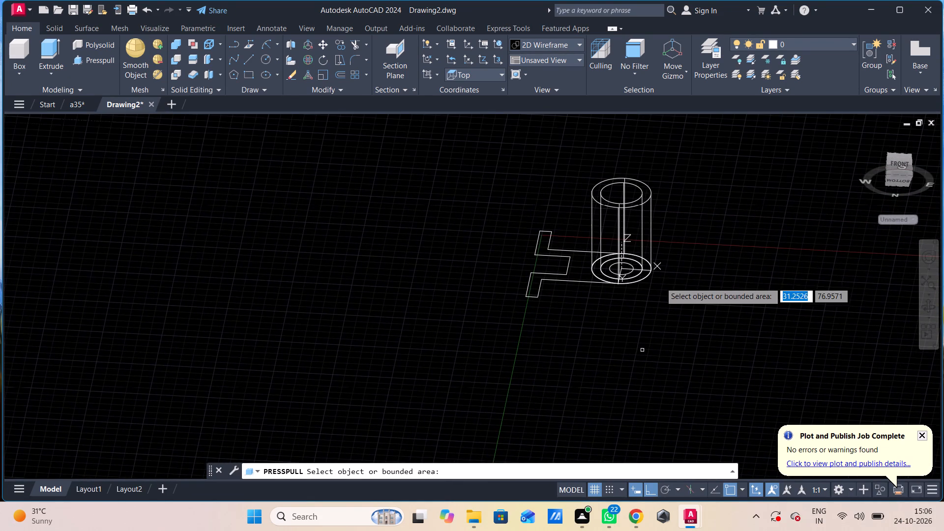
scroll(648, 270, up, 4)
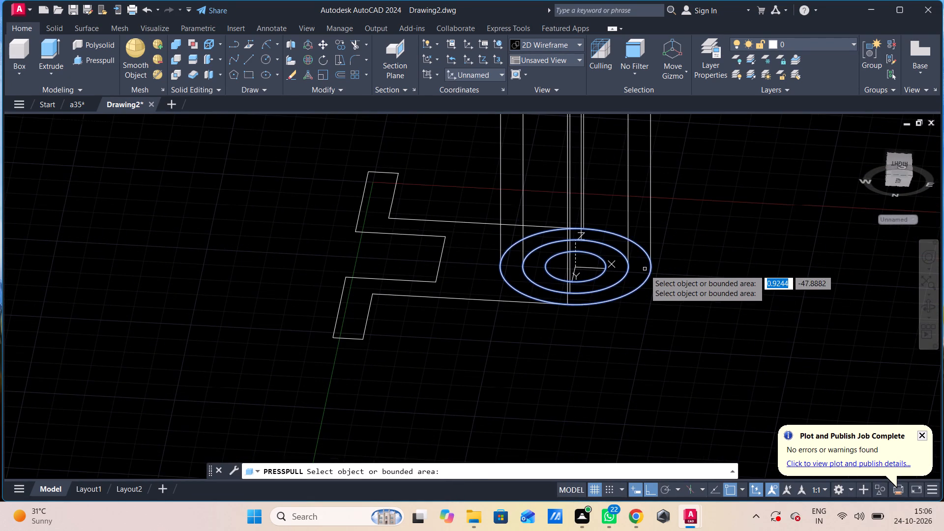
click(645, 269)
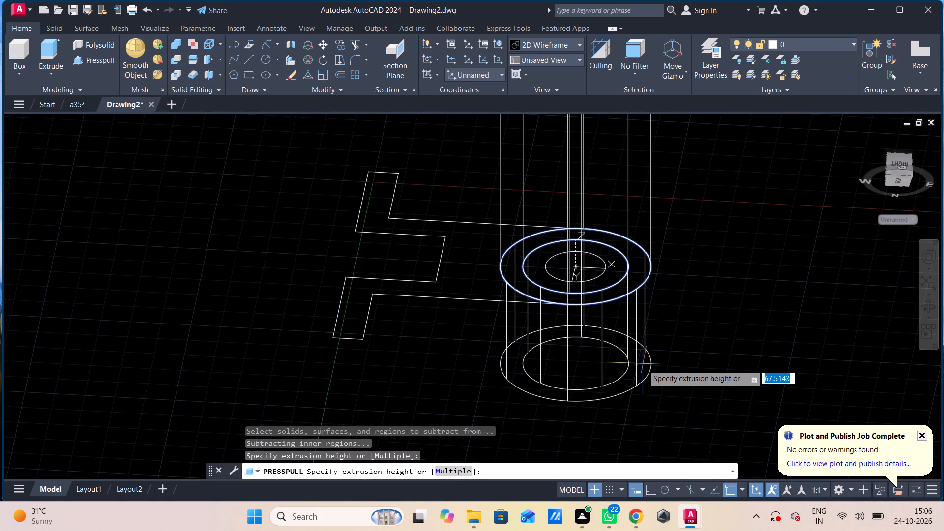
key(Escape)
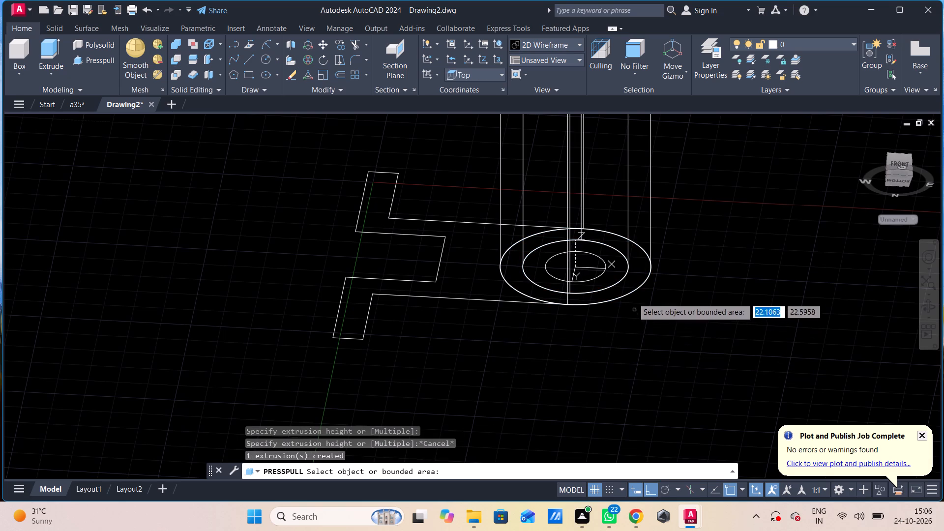
Presspull the base ring between the outer and middle circles by -6, below the profile plane.
click(631, 274)
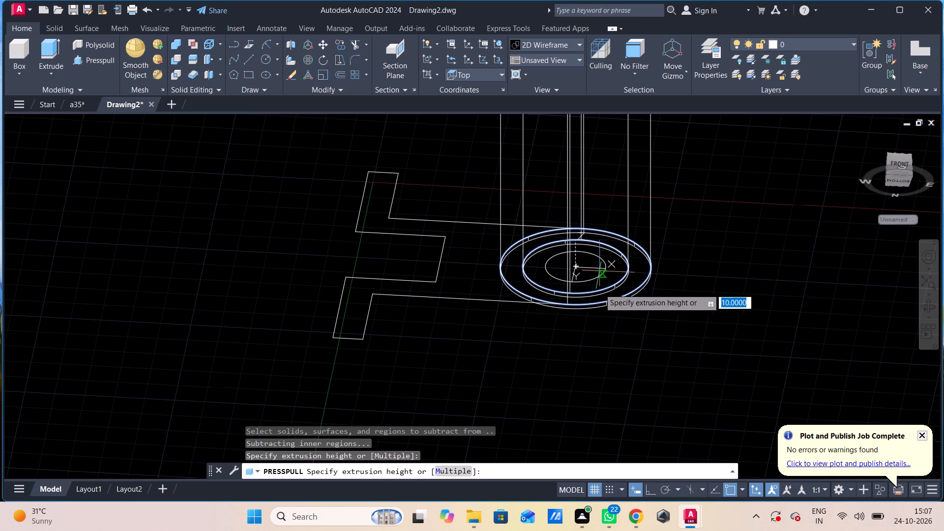
text(-6)
key(Return)
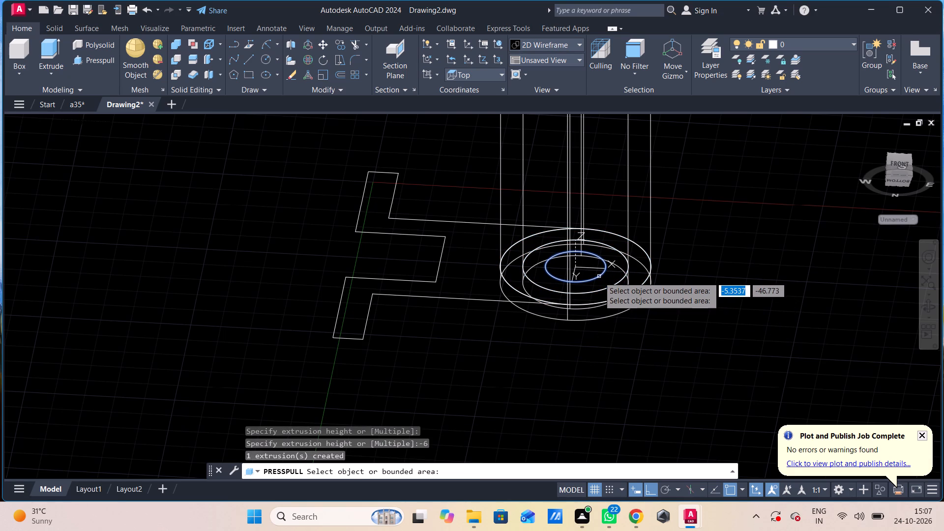
Presspull the base ring between the middle and innermost circles by -6.
click(608, 279)
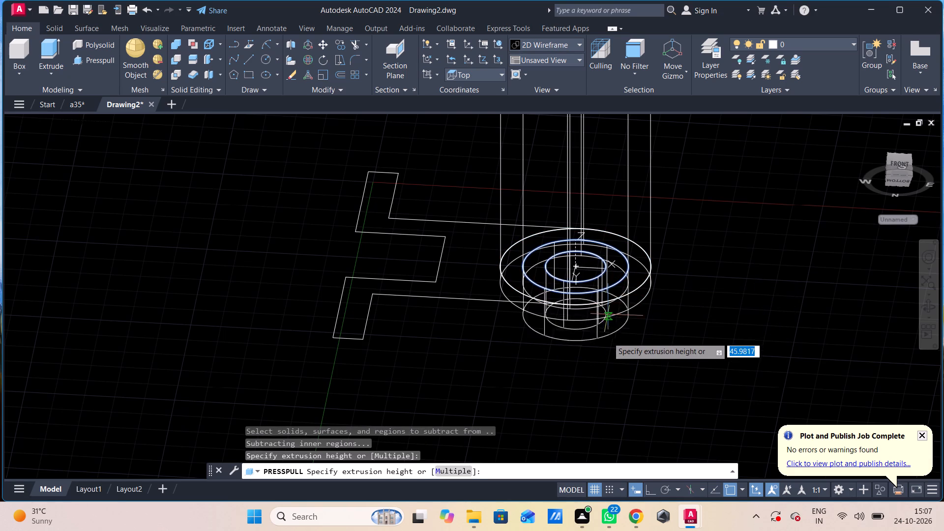
key(minus)
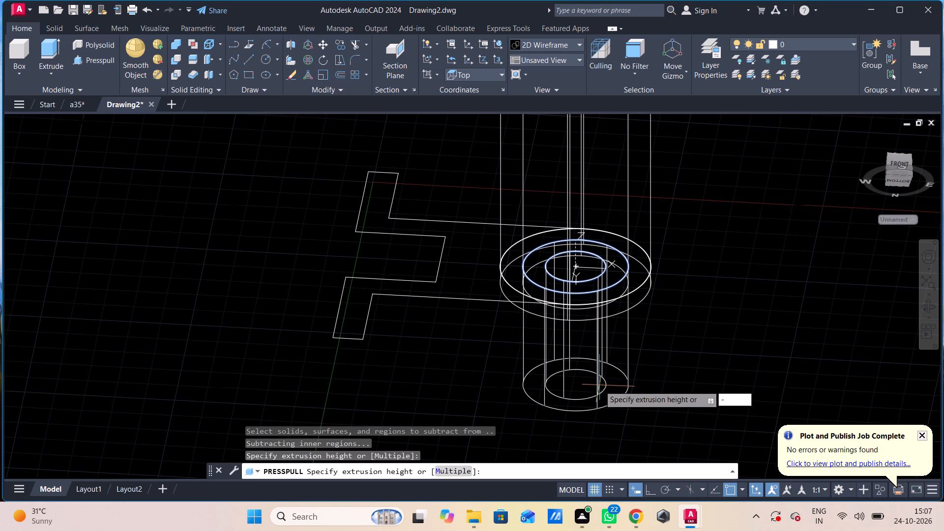
key(6)
key(Return)
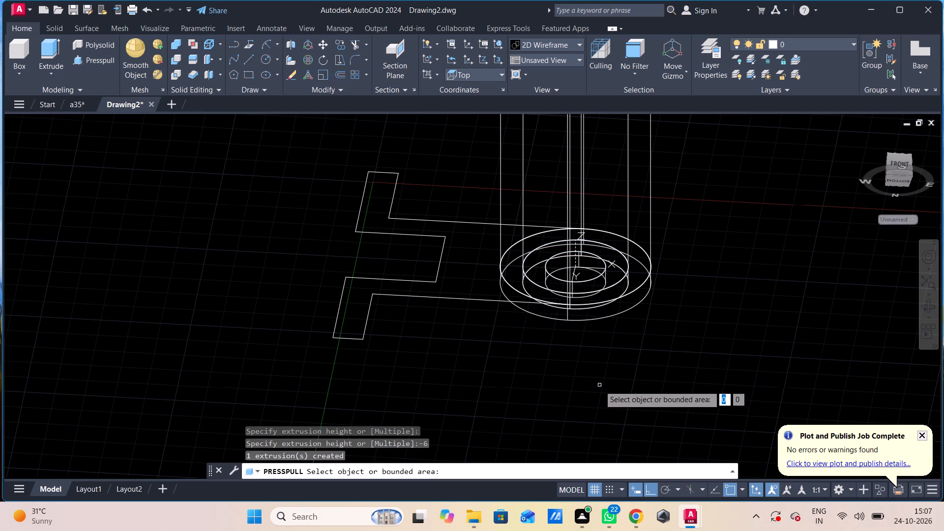
Presspull the innermost circle upward by 74 inside the tube and end the command.
shift+middle_drag(581, 379, 576, 398)
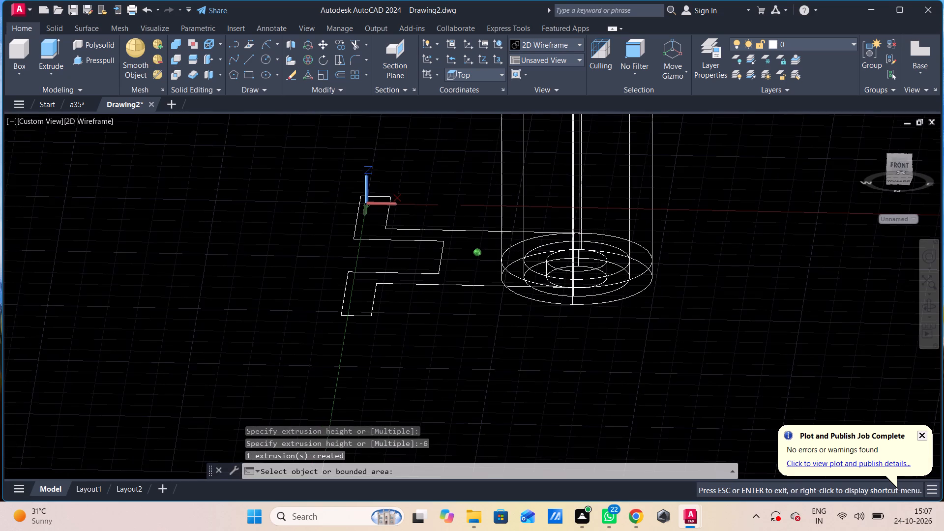
shift+middle_drag(576, 398, 599, 304)
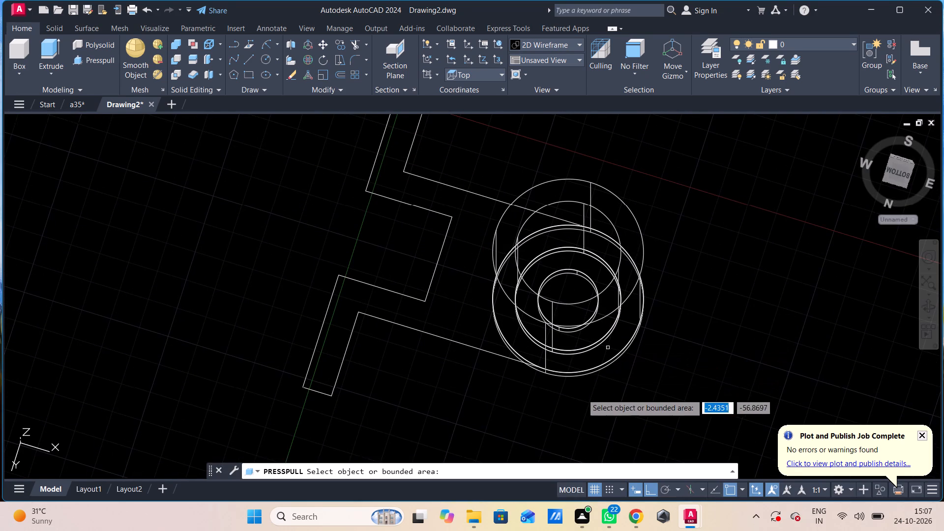
shift+middle_drag(585, 394, 577, 445)
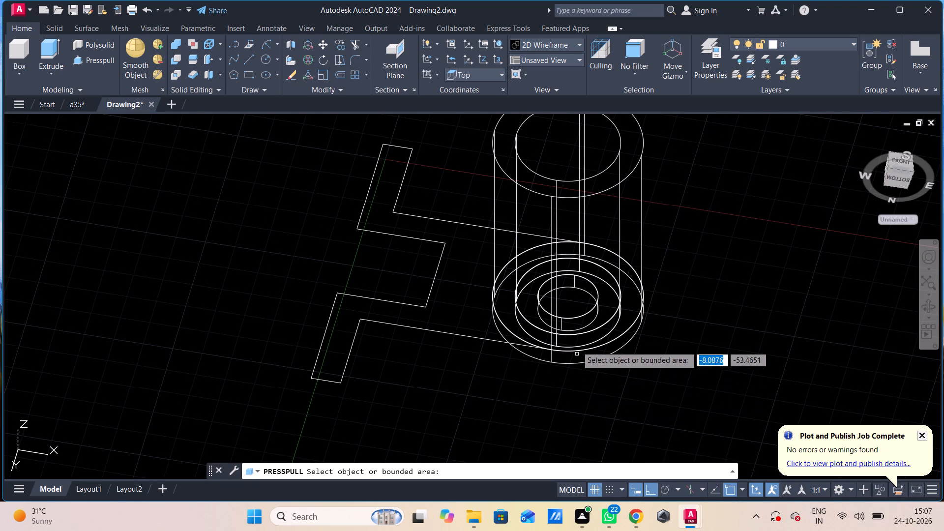
click(577, 312)
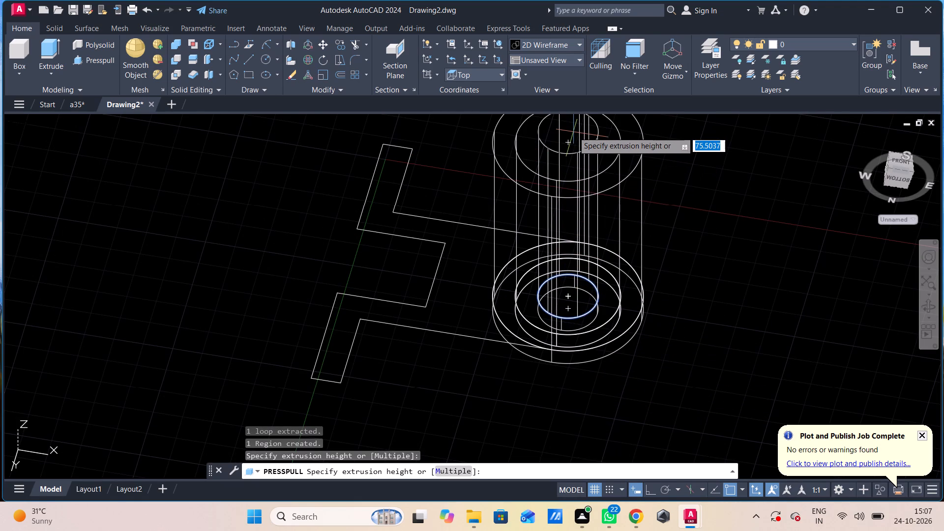
text(74)
key(Return)
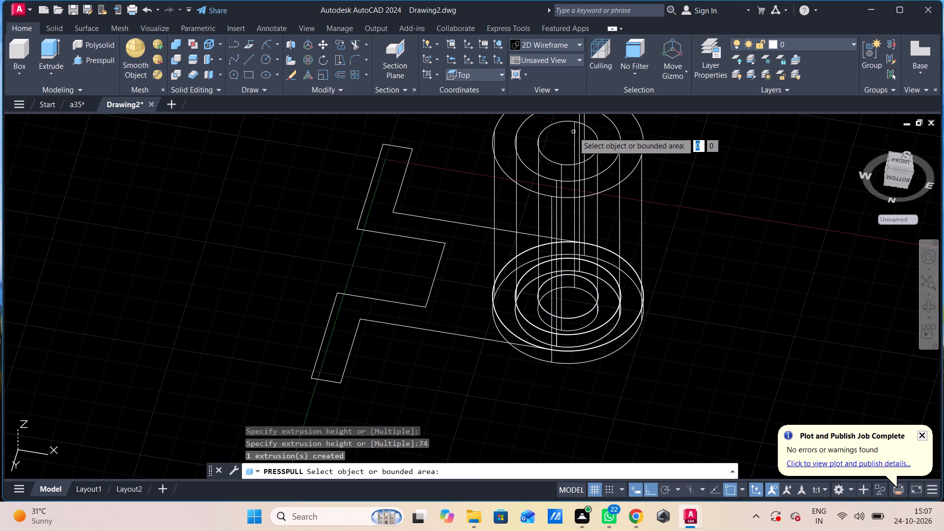
key(Escape)
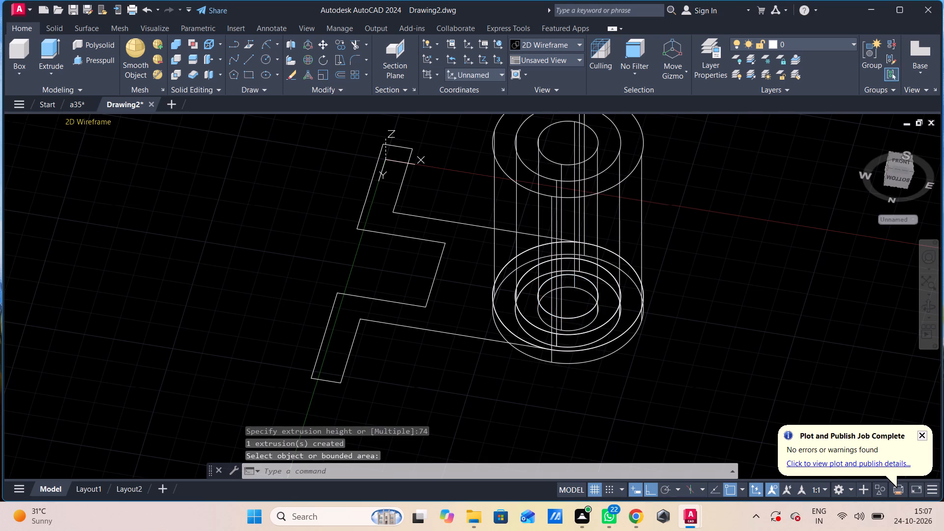
Set the visual style to Shades of Gray and inspect the tube's base from below.
click(78, 118)
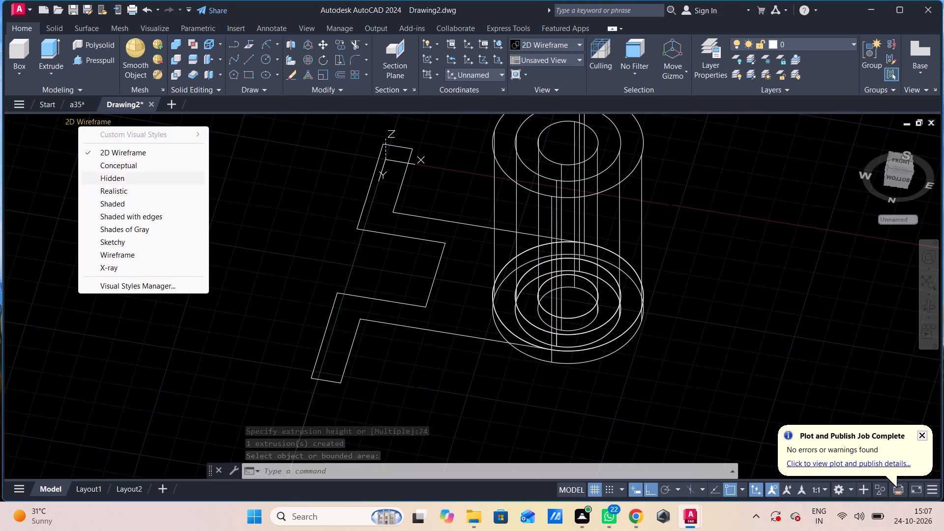
click(120, 233)
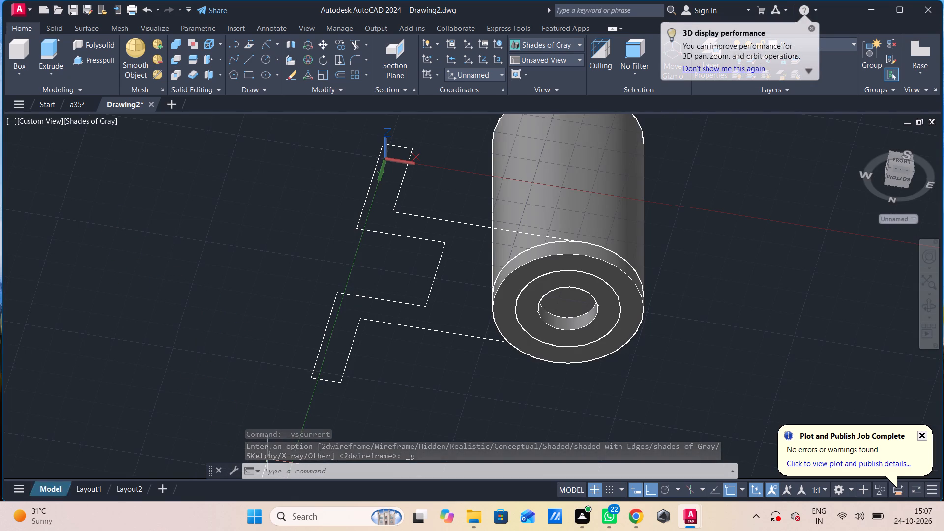
shift+middle_drag(499, 359, 529, 316)
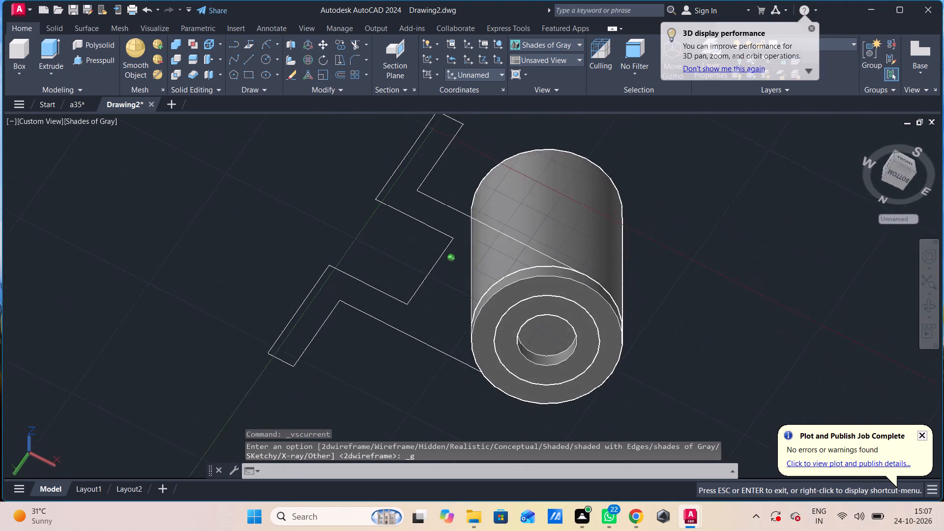
shift+middle_drag(529, 316, 553, 304)
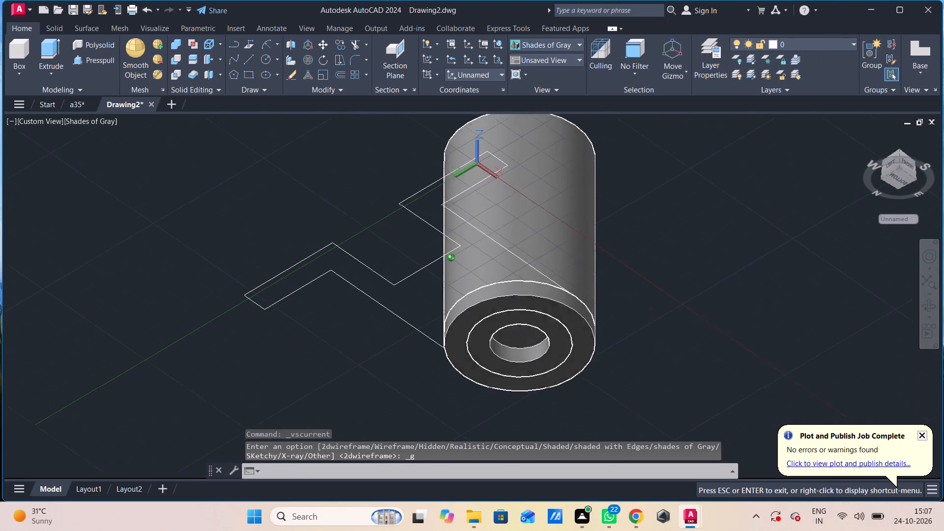
shift+middle_drag(553, 304, 553, 307)
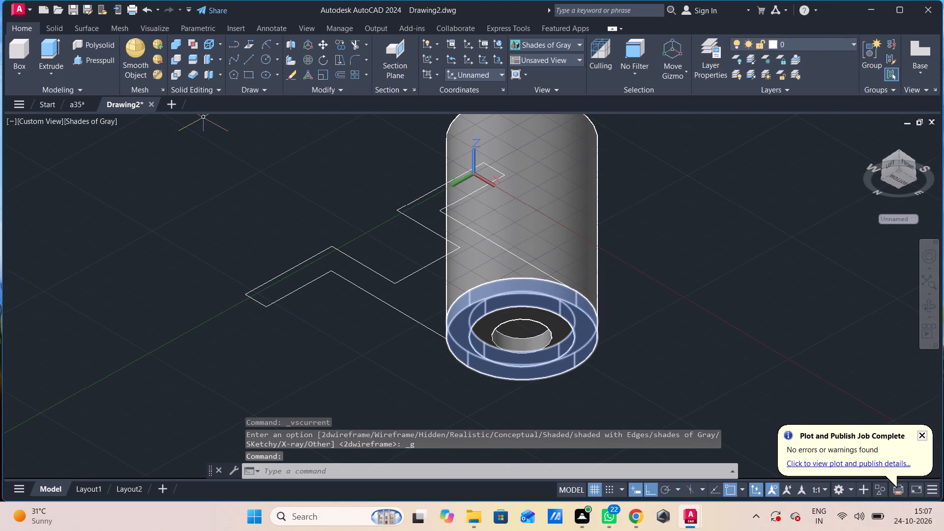
Presspull the innermost circular face at the base freehand downward into a long rod extending well below the tube.
click(106, 59)
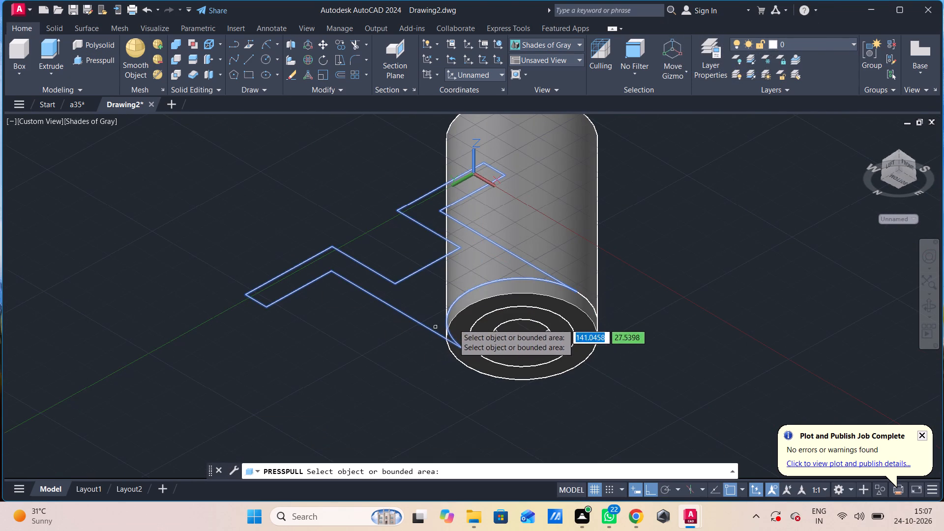
click(526, 335)
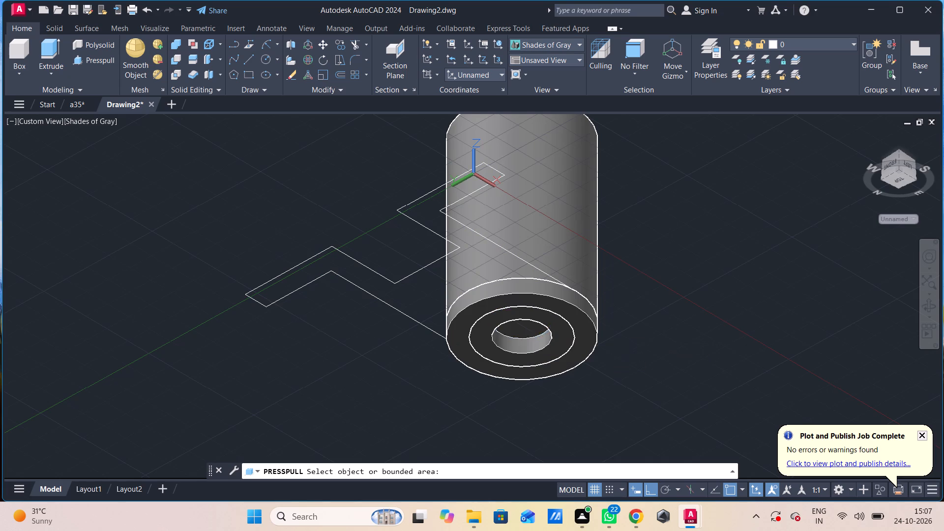
scroll(526, 207, down, 2)
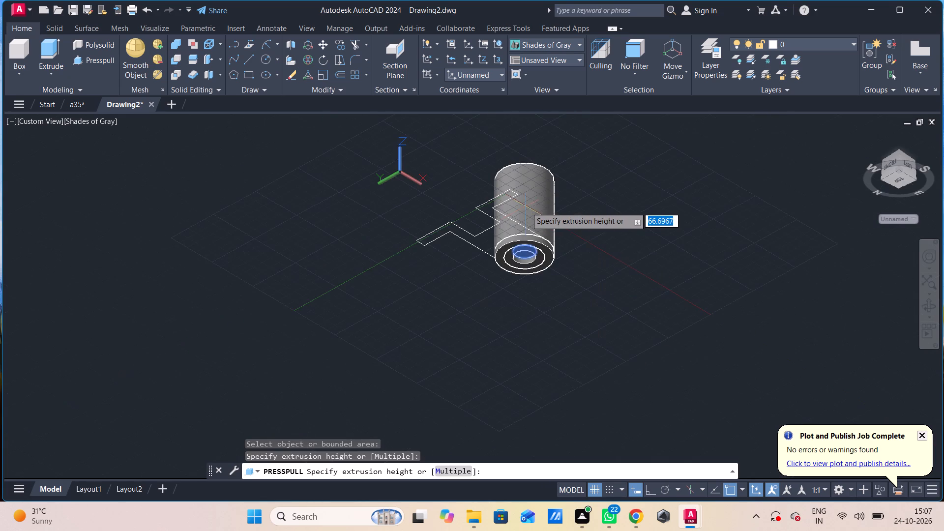
middle_drag(527, 209, 521, 251)
shift+middle_drag(521, 242, 495, 352)
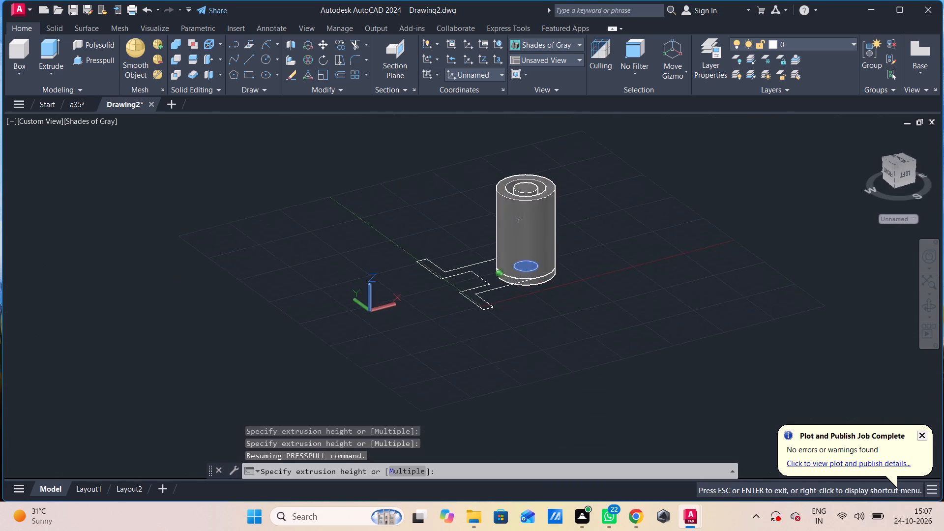
shift+middle_drag(495, 352, 492, 362)
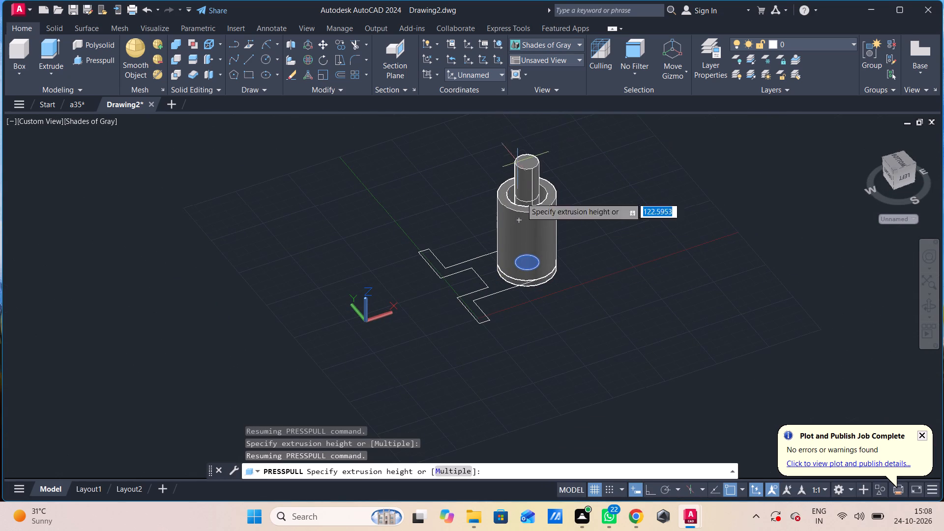
click(517, 414)
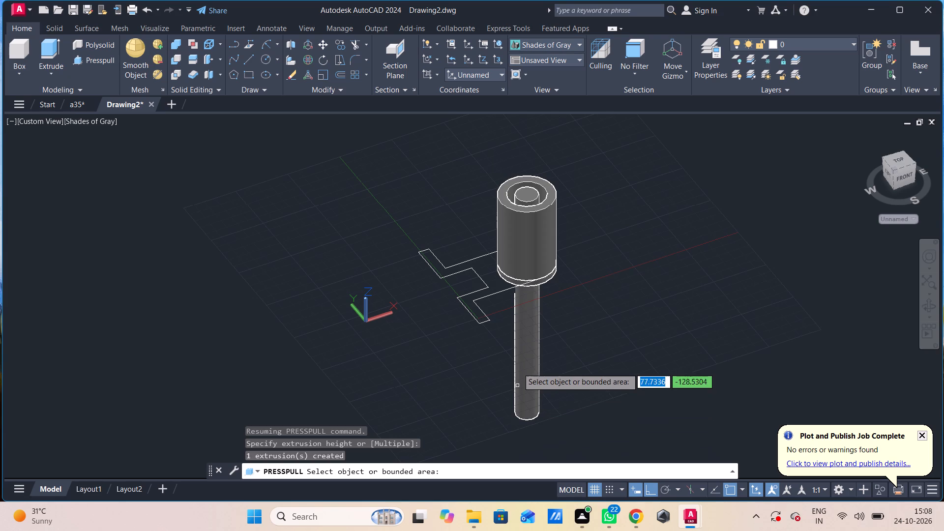
End the command and undo the rod extruded downward below the tube.
key(Escape)
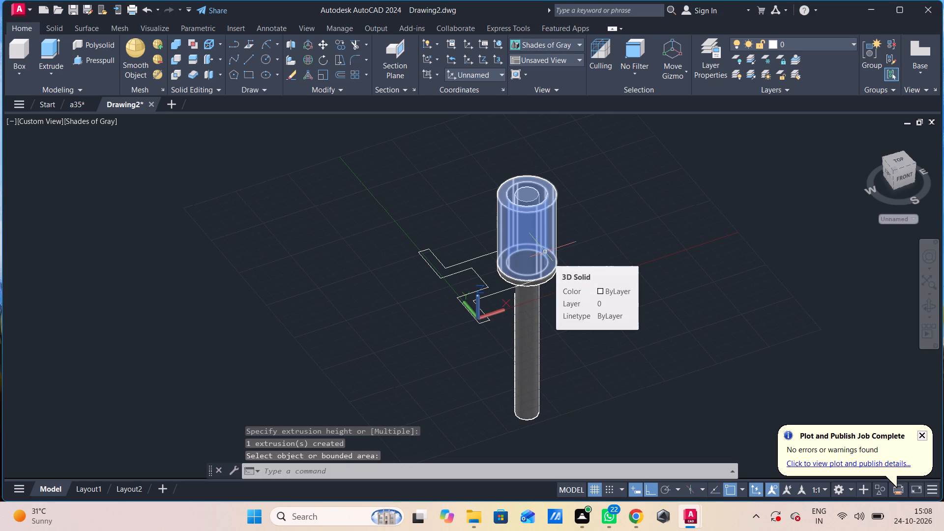
key(ctrl+z)
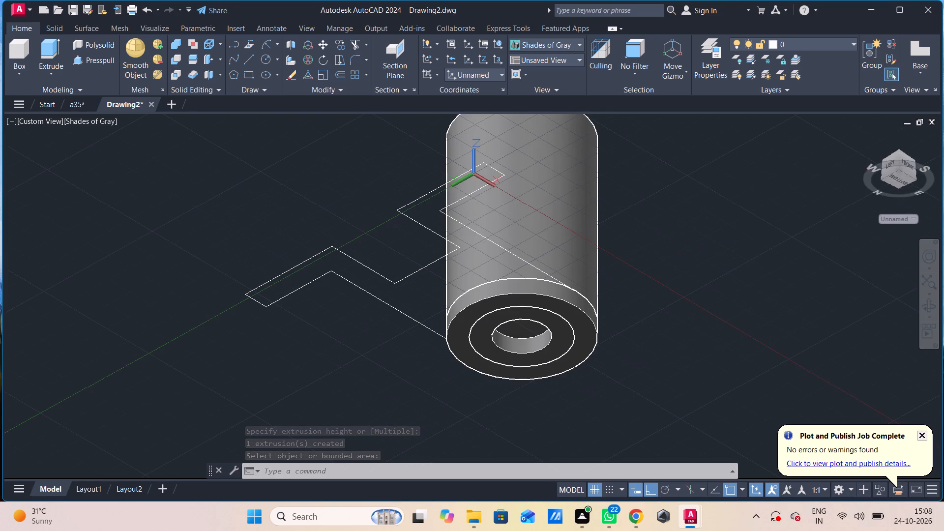
Presspull the ring between the middle and innermost circles at the base upward by 74 inside the tube.
shift+middle_drag(591, 328, 591, 340)
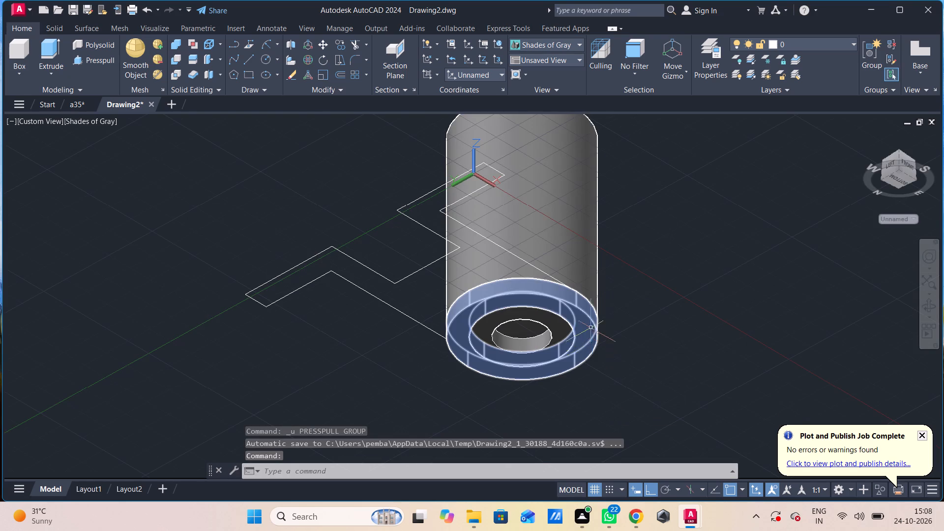
shift+middle_drag(591, 340, 589, 437)
scroll(570, 339, down, 1)
shift+middle_drag(570, 342, 564, 362)
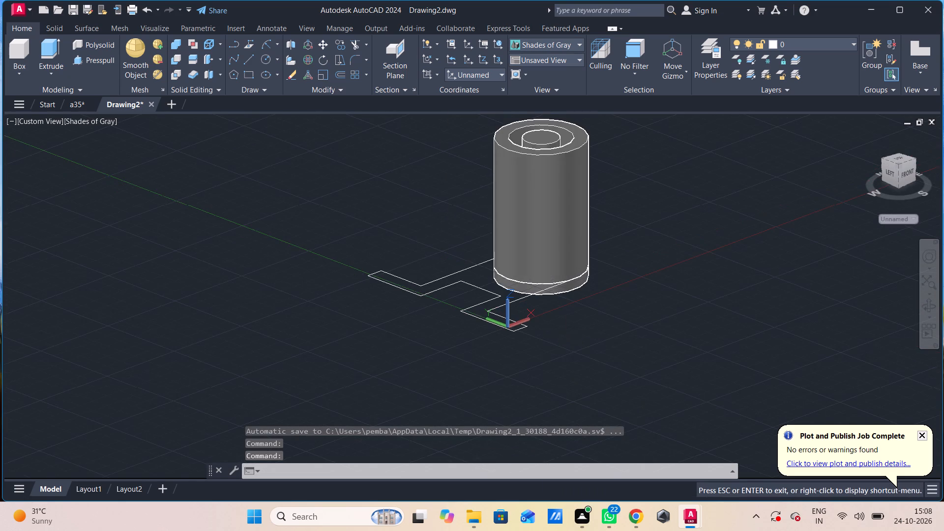
shift+middle_drag(564, 362, 437, 442)
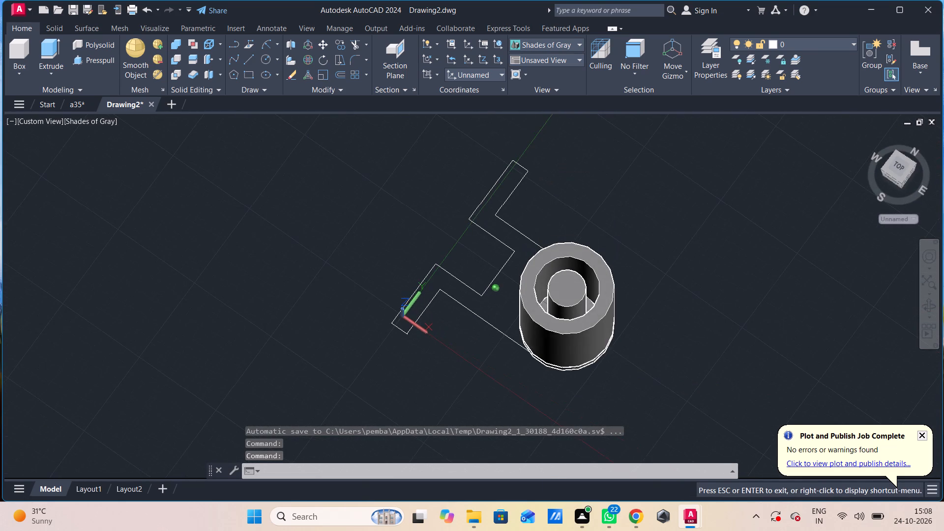
shift+middle_drag(437, 442, 526, 205)
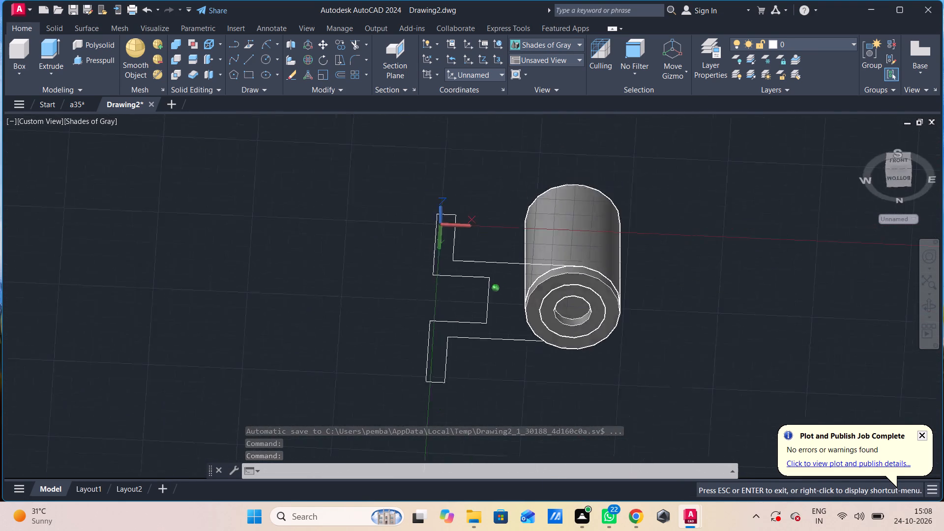
shift+middle_drag(526, 205, 532, 197)
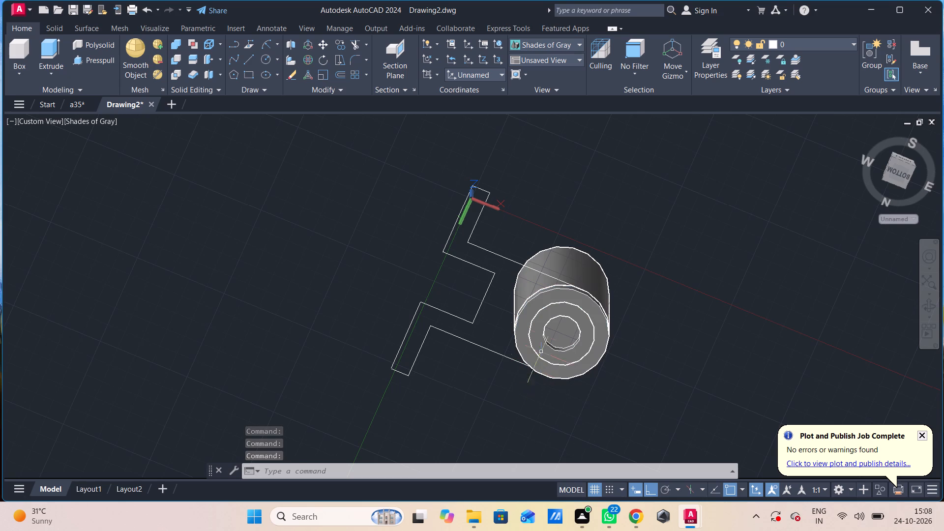
drag(110, 62, 114, 56)
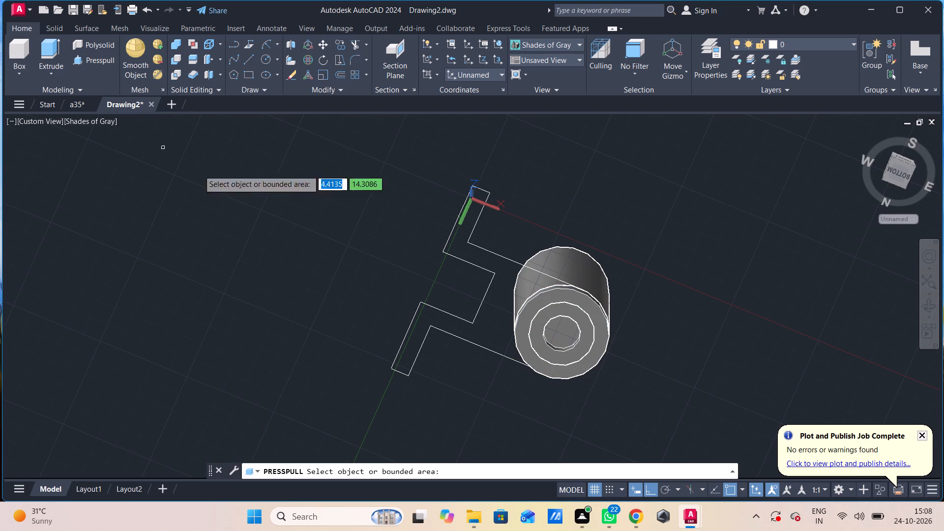
click(583, 317)
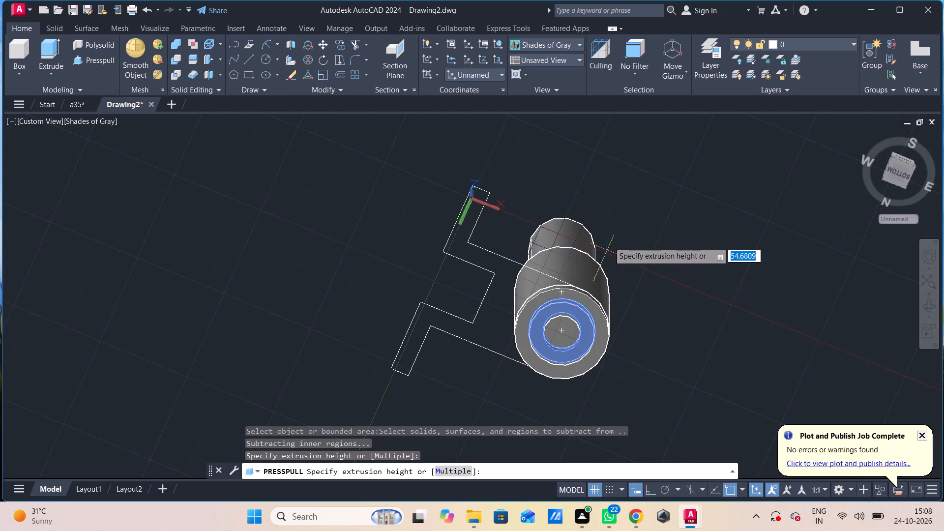
ctrl+middle_drag(615, 229, 611, 272)
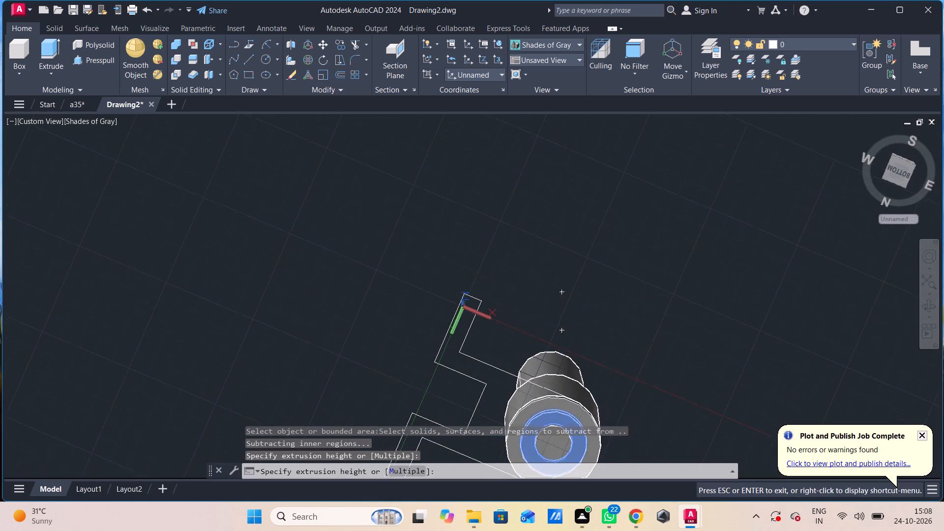
ctrl+middle_drag(611, 272, 617, 241)
shift+middle_drag(617, 242, 590, 342)
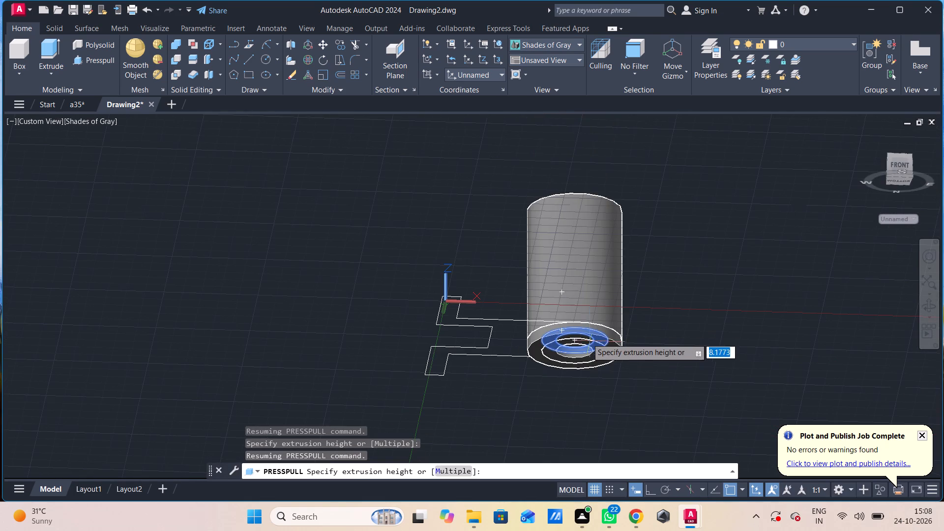
scroll(586, 327, down, 1)
shift+middle_drag(586, 325, 573, 382)
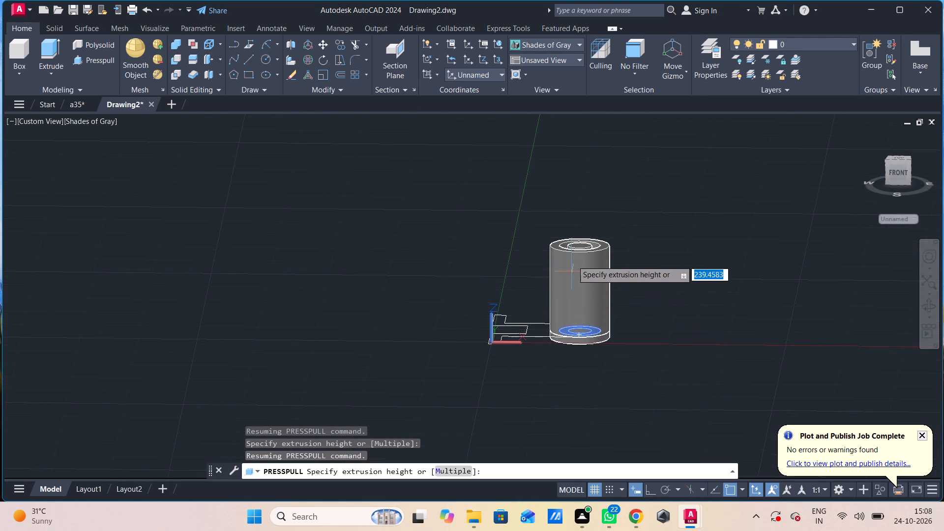
scroll(591, 221, up, 2)
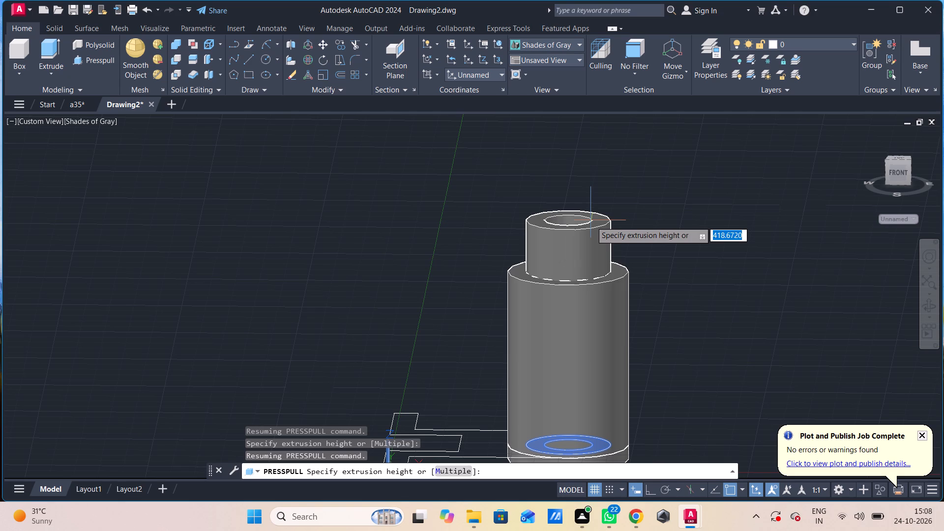
text(74)
key(Return)
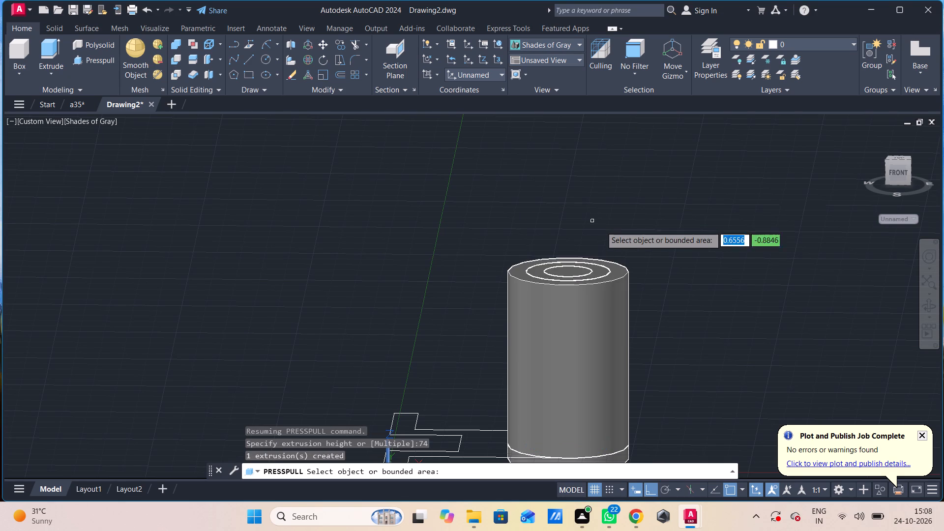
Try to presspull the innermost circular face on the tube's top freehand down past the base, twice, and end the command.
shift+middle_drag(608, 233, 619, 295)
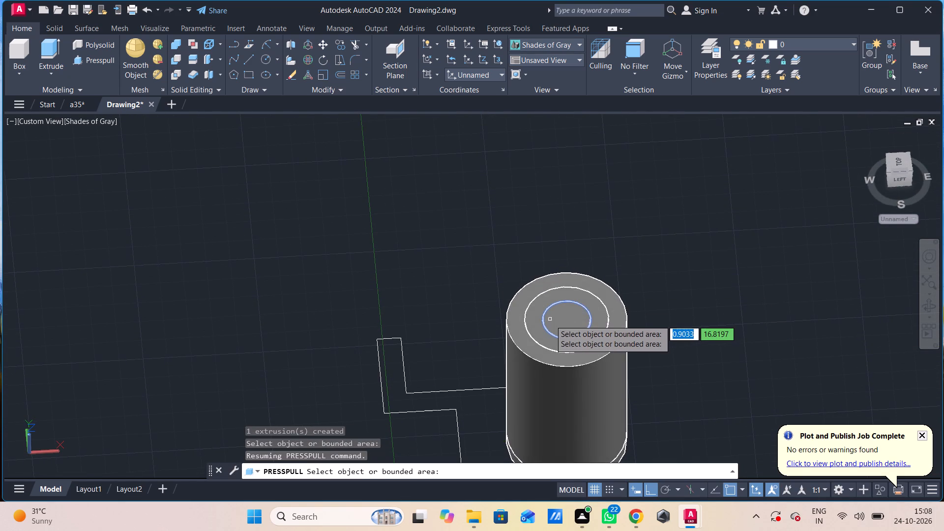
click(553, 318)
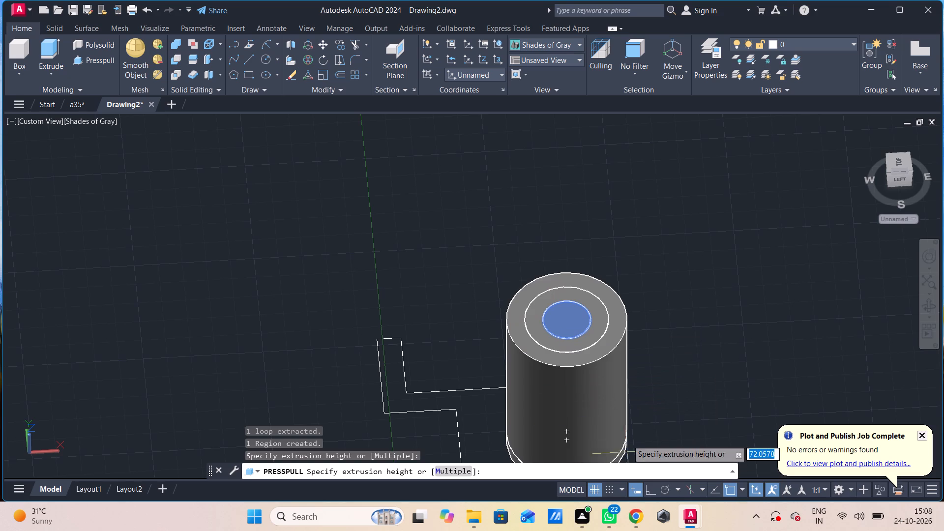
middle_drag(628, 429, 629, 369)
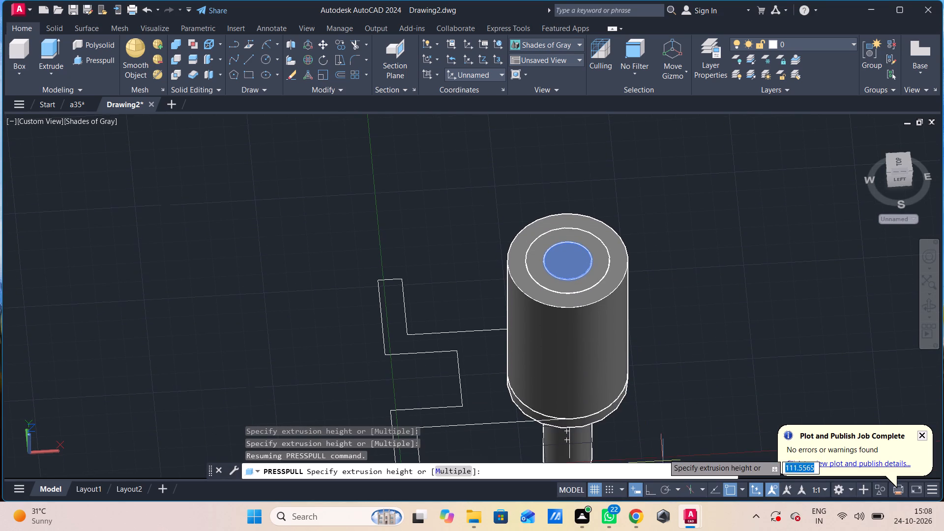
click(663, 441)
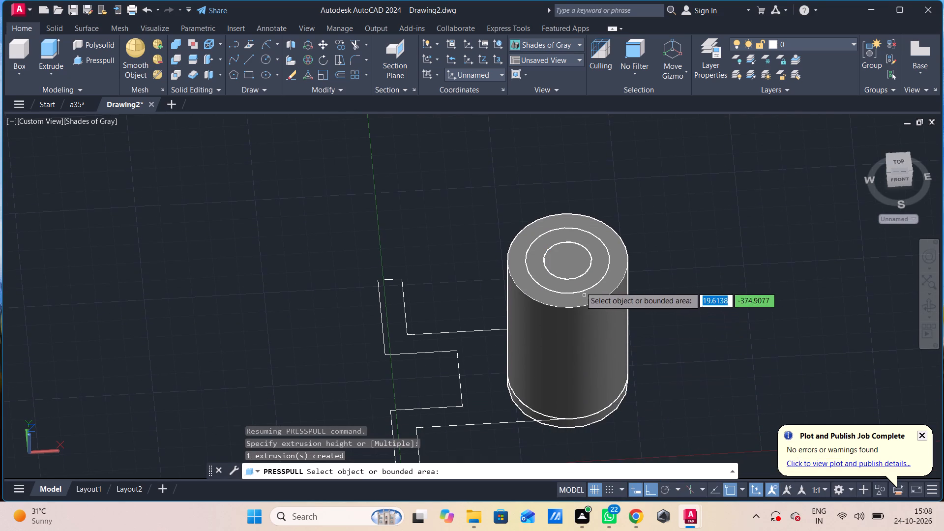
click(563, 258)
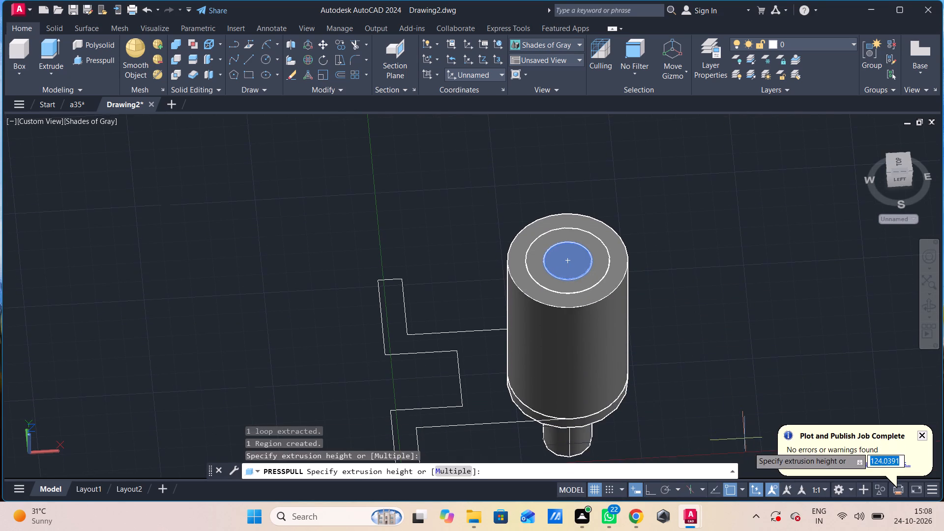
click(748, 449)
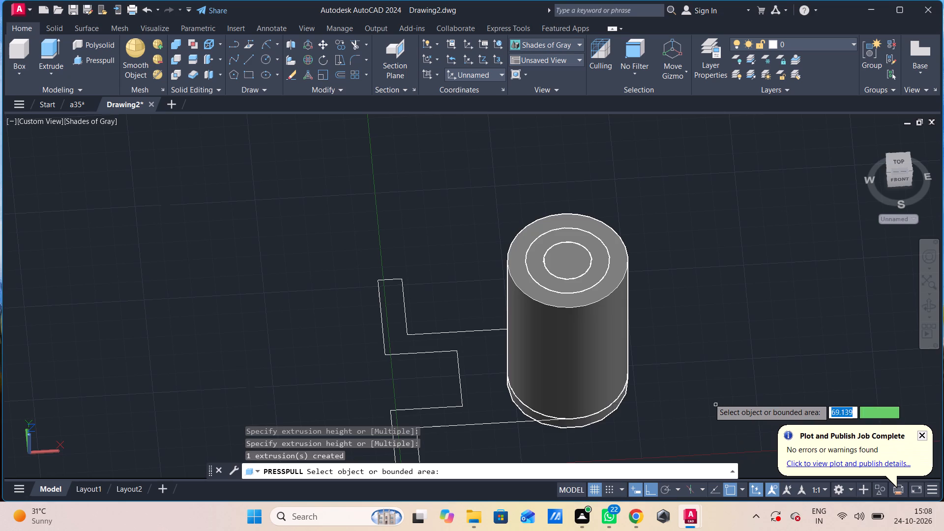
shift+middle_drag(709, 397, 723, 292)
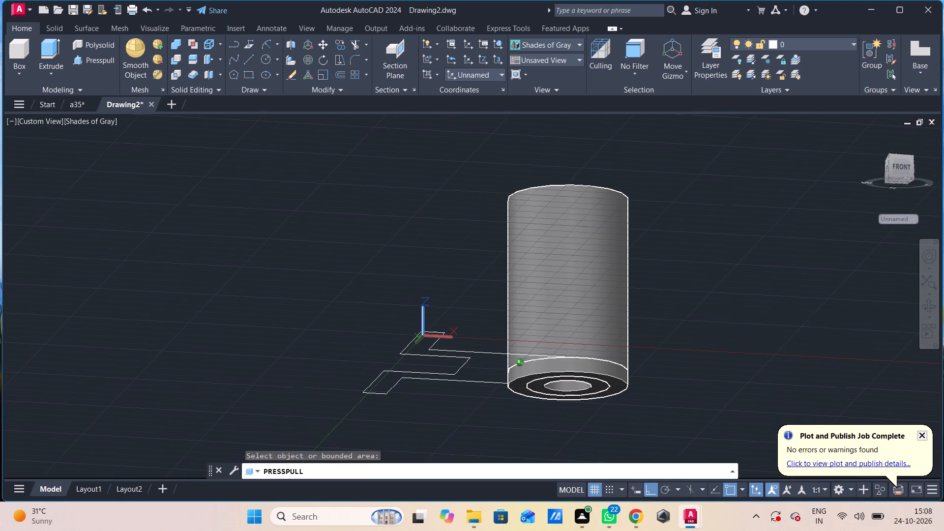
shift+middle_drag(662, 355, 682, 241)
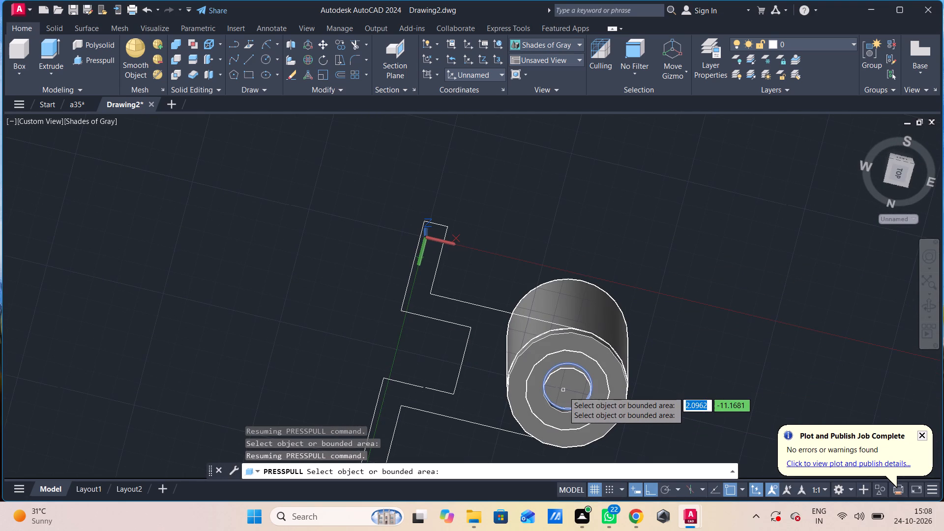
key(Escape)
Subtract the innermost cylinder from the surrounding middle ring to open a bore through the tube.
text(sub)
key(space)
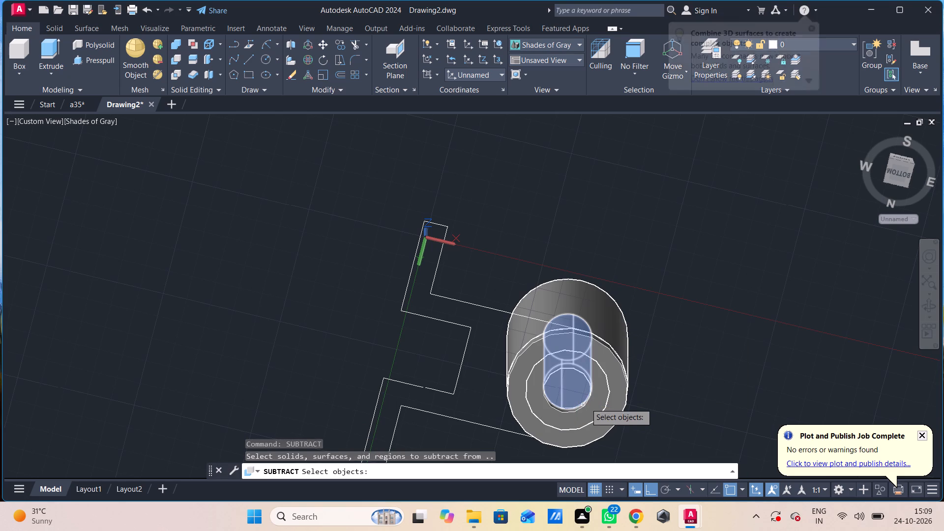
click(590, 401)
key(space)
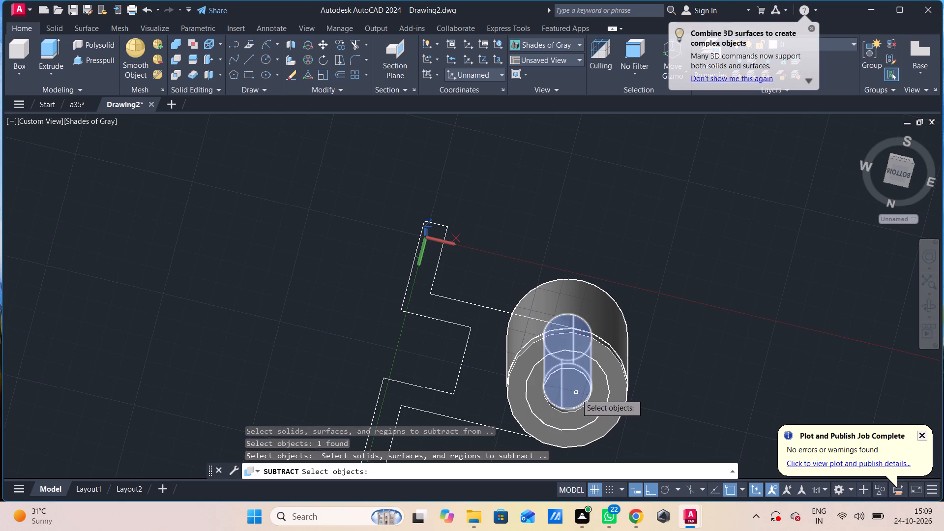
click(576, 394)
key(space)
Presspull the closed stepped profile beside the tube upward by 40 and end the command.
shift+middle_drag(607, 428, 606, 482)
shift+middle_drag(635, 325, 623, 427)
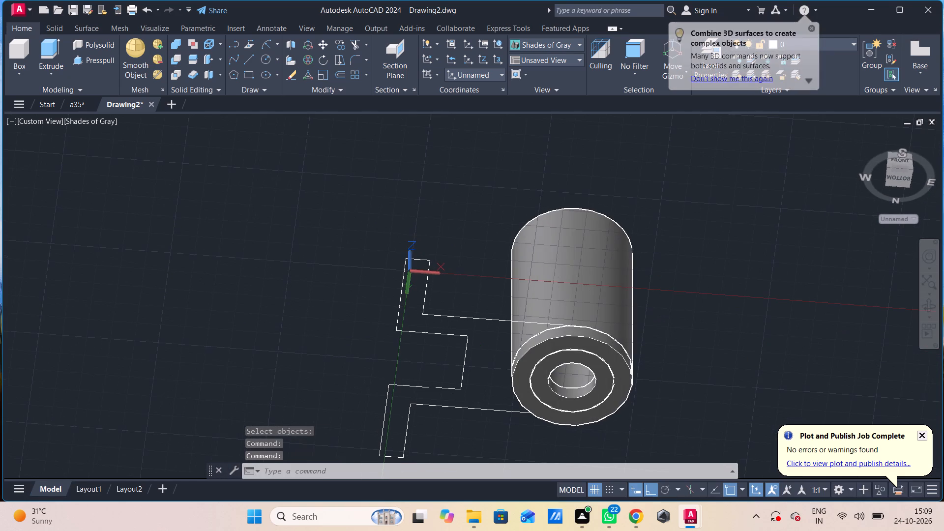
shift+middle_drag(649, 305, 636, 413)
shift+middle_drag(643, 326, 644, 337)
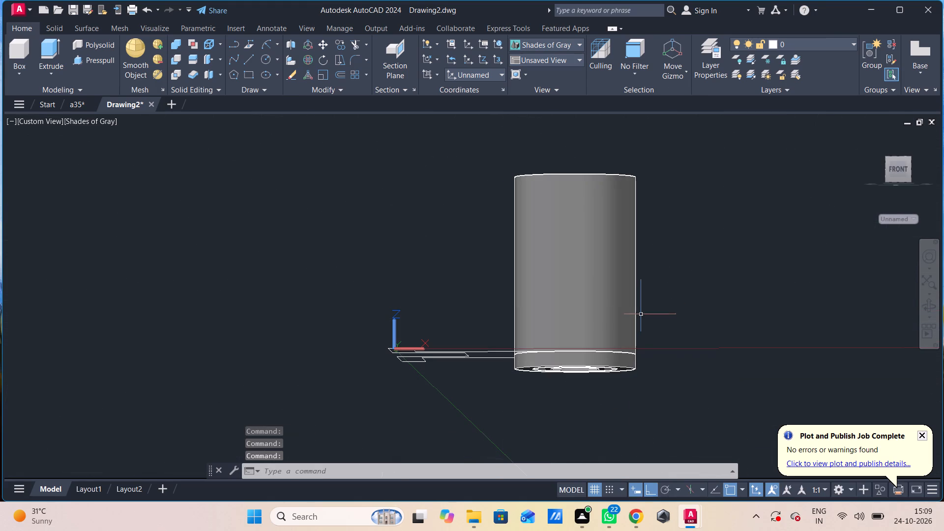
shift+middle_drag(644, 337, 638, 434)
shift+middle_drag(646, 319, 657, 401)
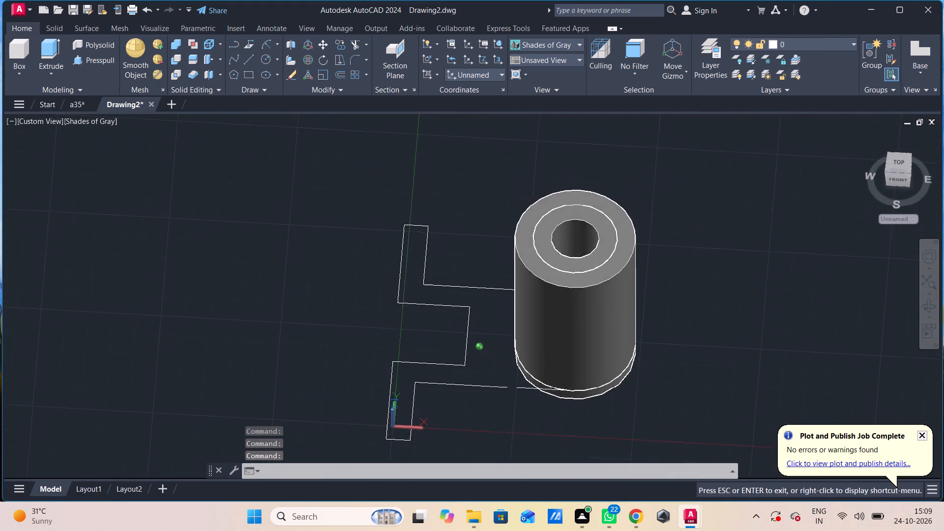
shift+middle_drag(657, 401, 660, 385)
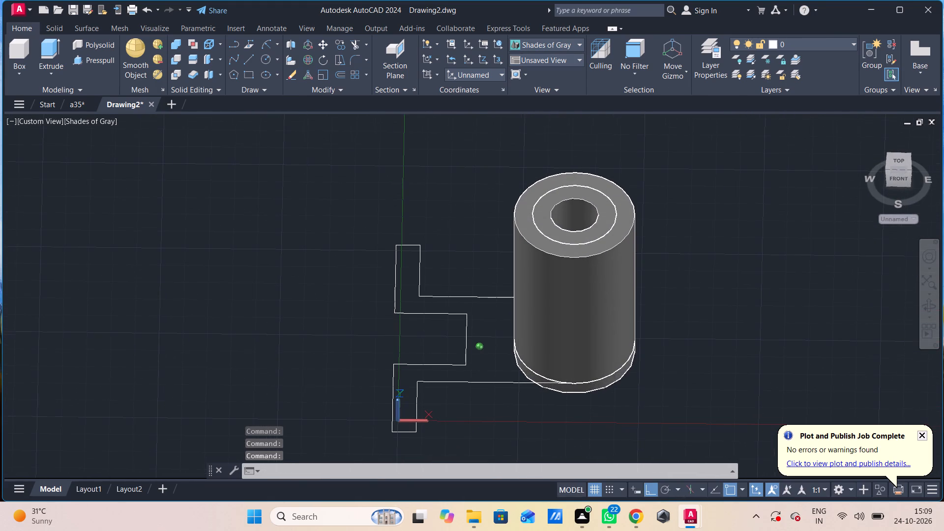
click(116, 60)
click(457, 304)
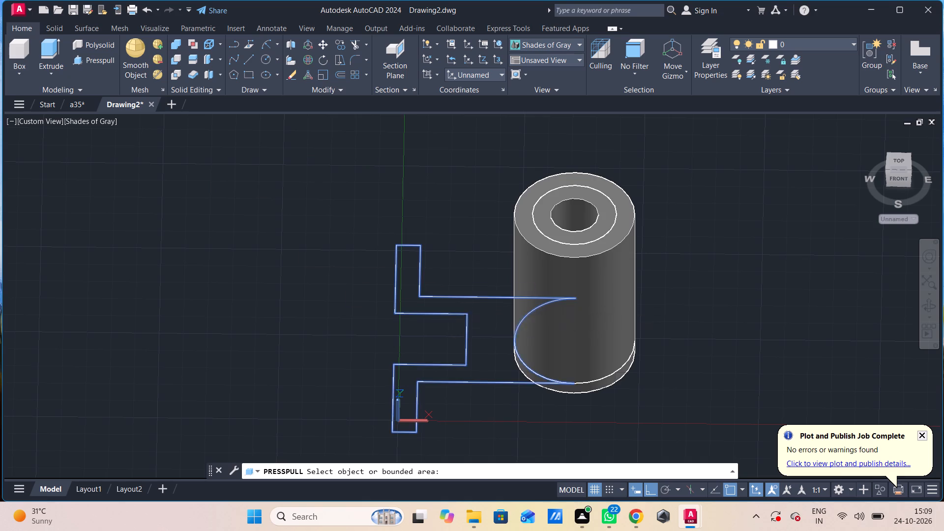
key(4)
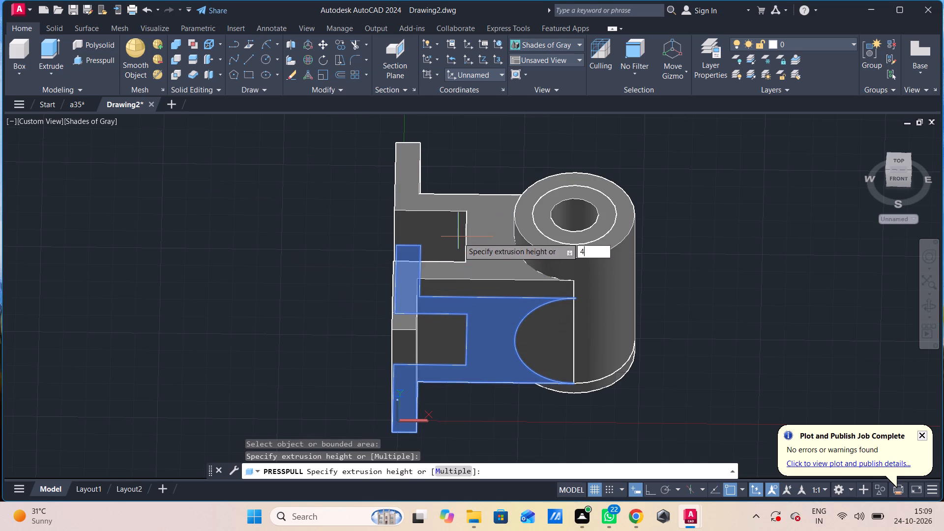
key(0)
key(Return)
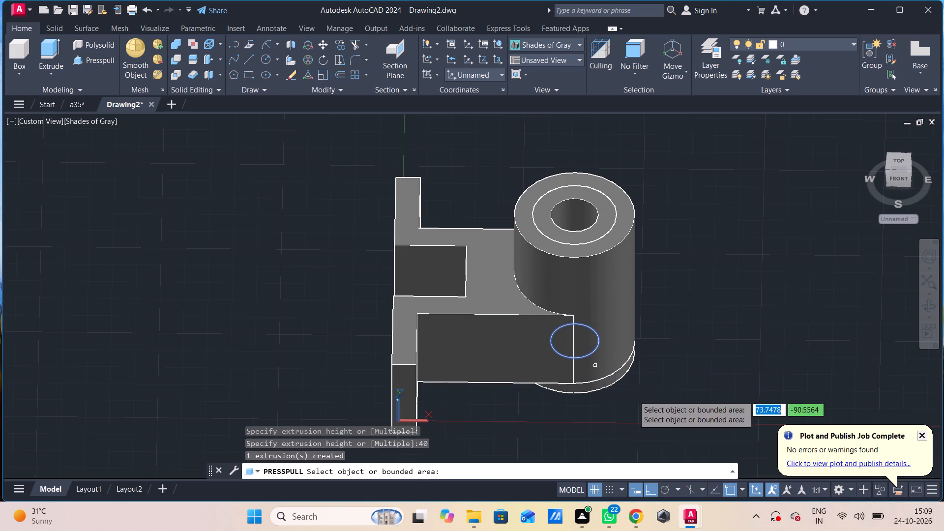
key(Escape)
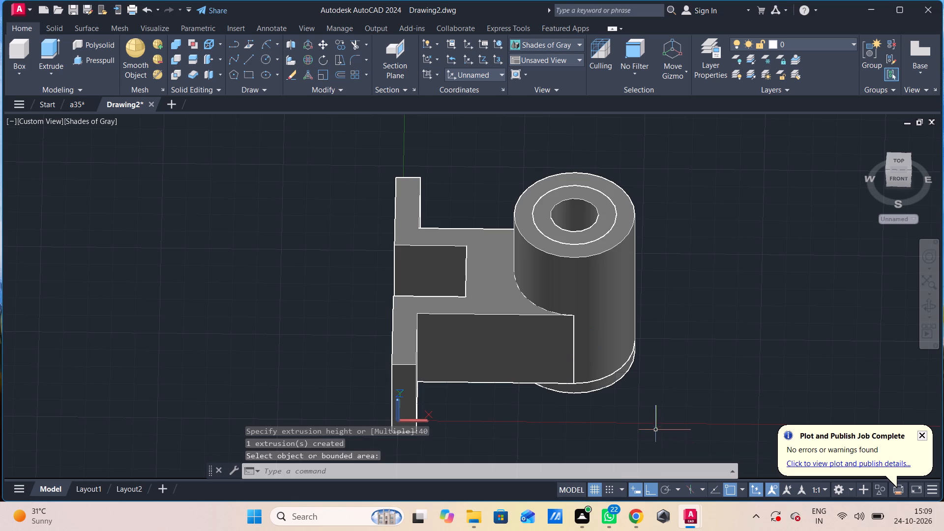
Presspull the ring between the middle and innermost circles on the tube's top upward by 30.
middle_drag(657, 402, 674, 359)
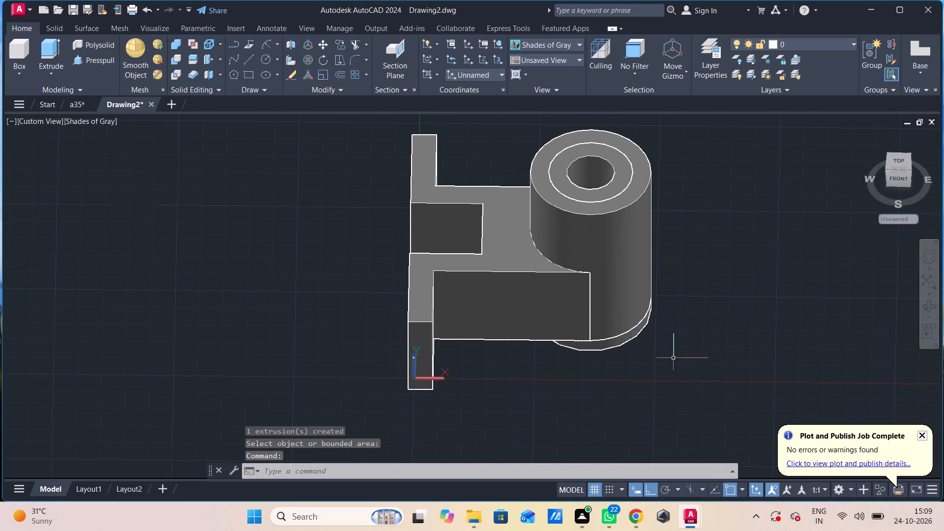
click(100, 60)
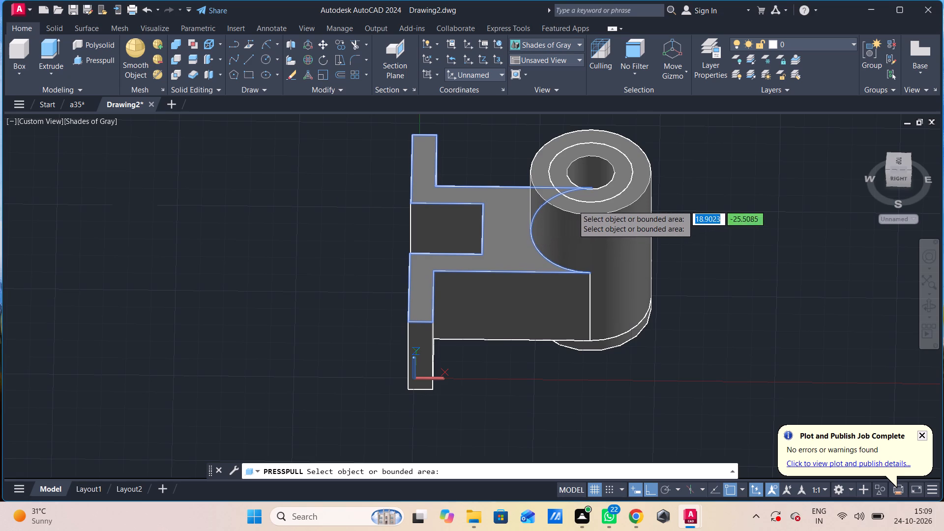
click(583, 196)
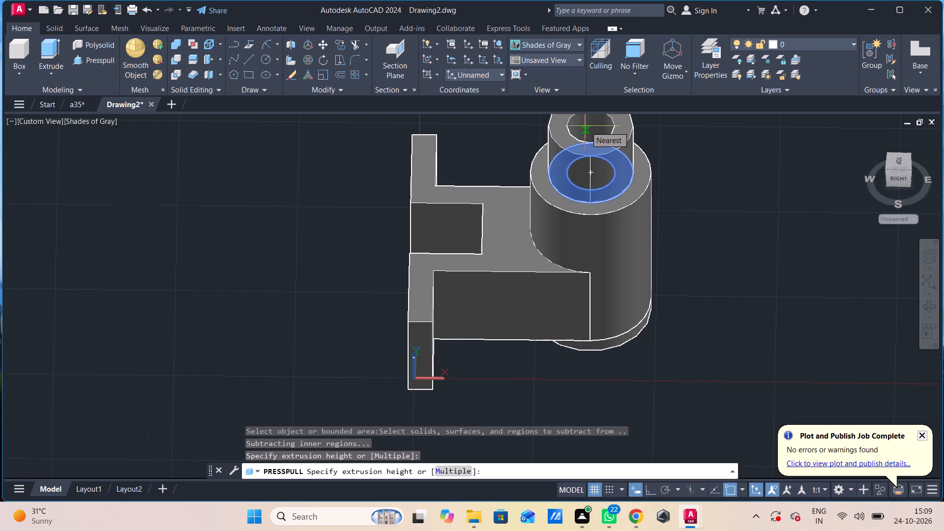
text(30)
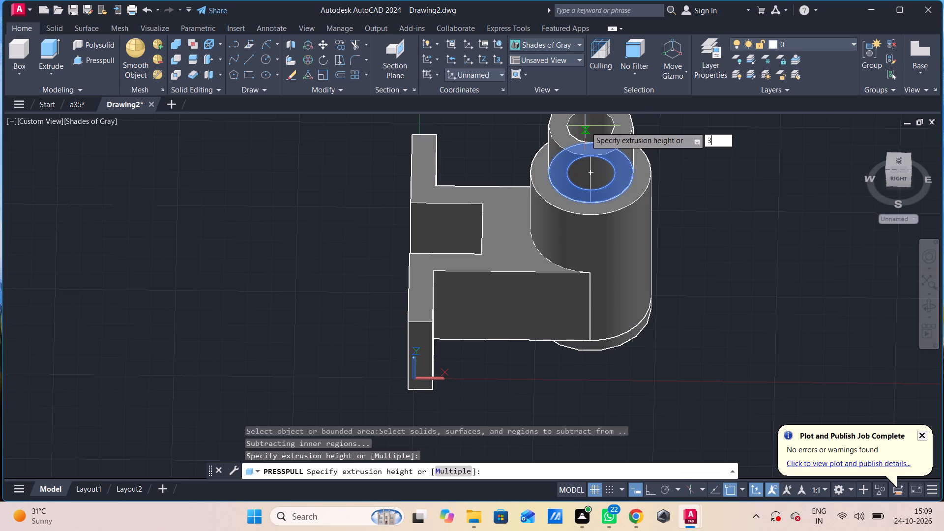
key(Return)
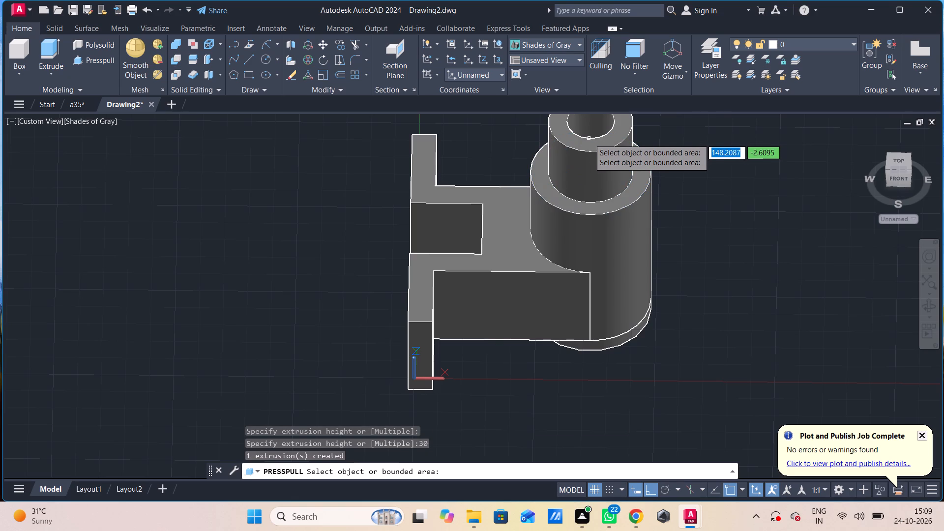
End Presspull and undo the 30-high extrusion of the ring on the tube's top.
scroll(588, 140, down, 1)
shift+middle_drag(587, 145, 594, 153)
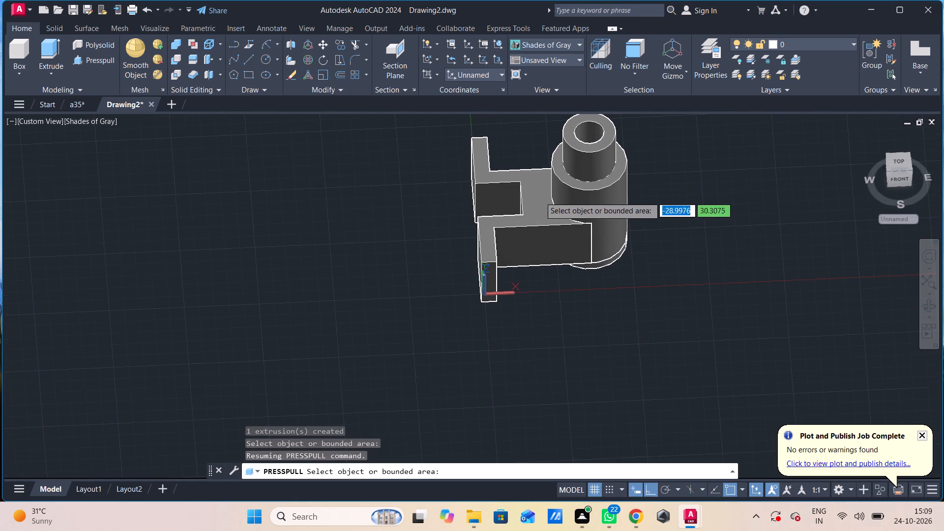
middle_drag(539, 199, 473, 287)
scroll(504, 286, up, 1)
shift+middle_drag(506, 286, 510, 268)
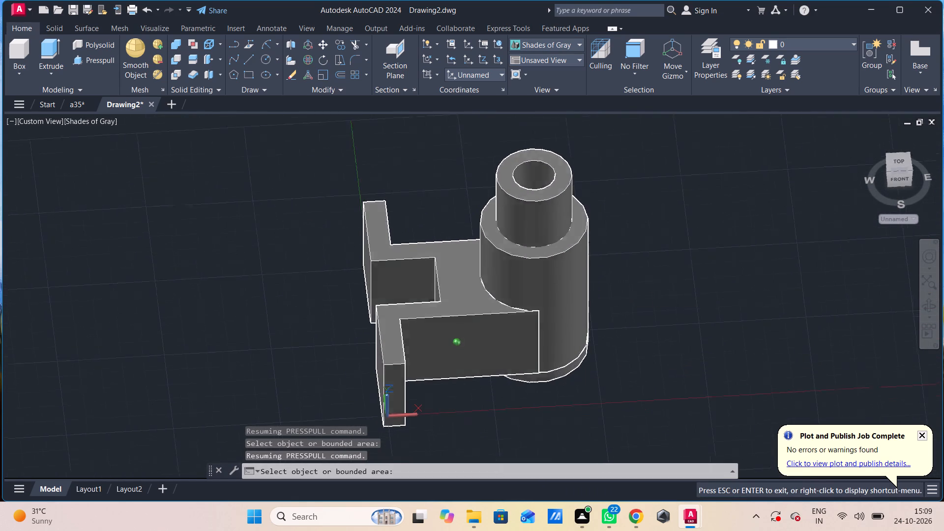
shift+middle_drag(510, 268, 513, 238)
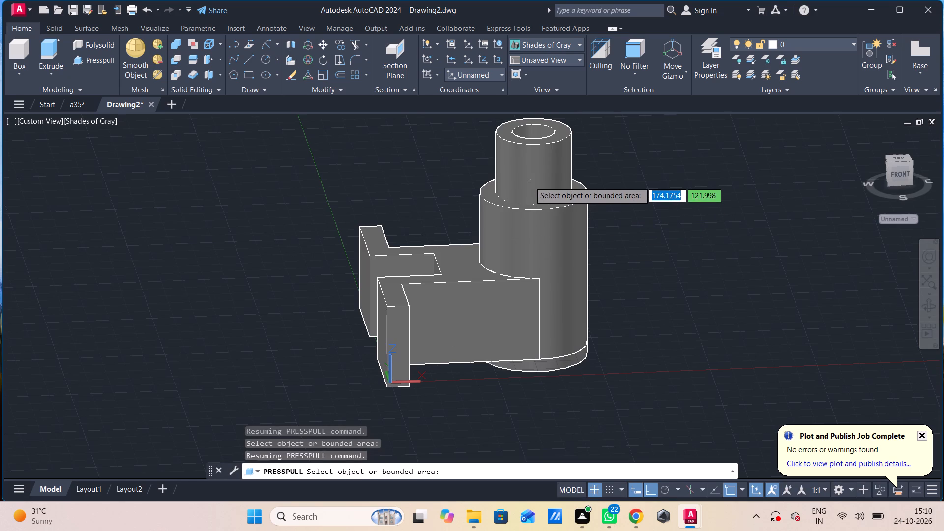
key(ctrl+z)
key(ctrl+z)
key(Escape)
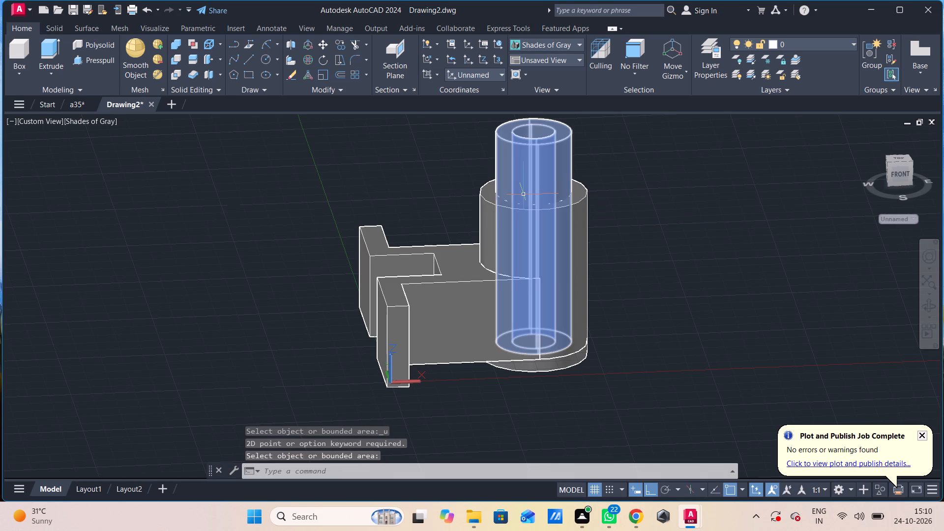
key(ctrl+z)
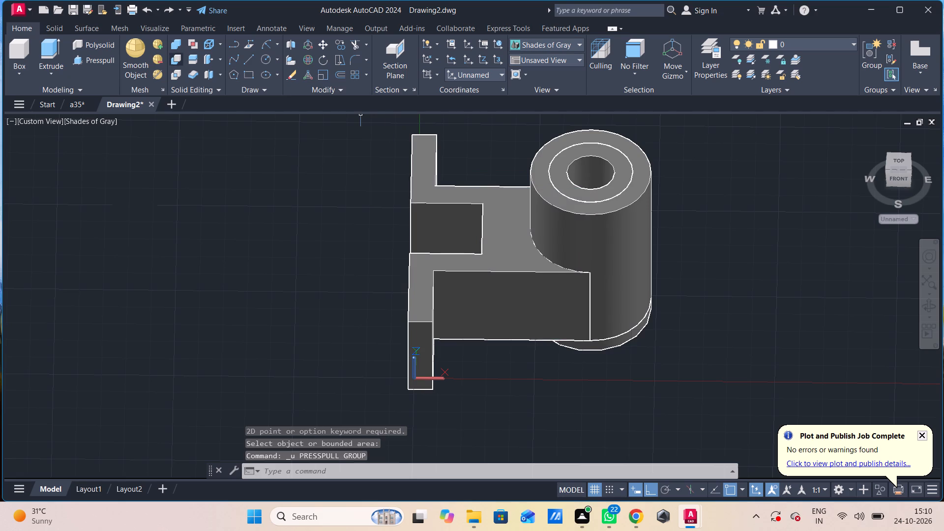
Presspull the ring between the middle and innermost circles on the tube's top upward by 16 and end the command.
click(108, 55)
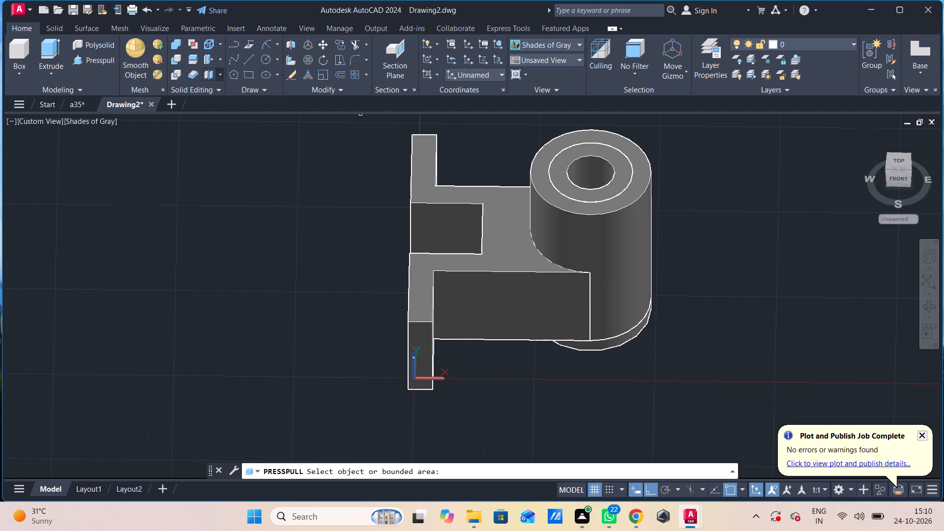
click(576, 180)
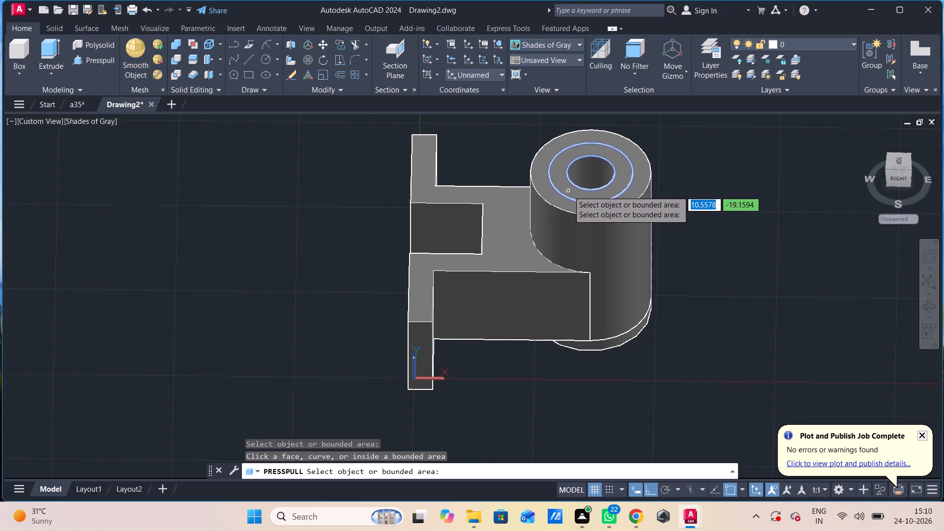
click(568, 191)
text(16)
key(Return)
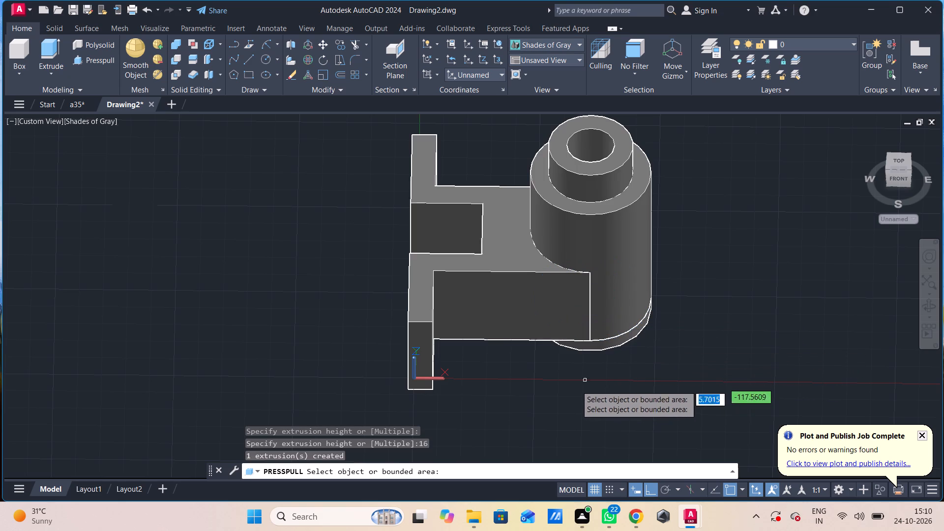
key(Escape)
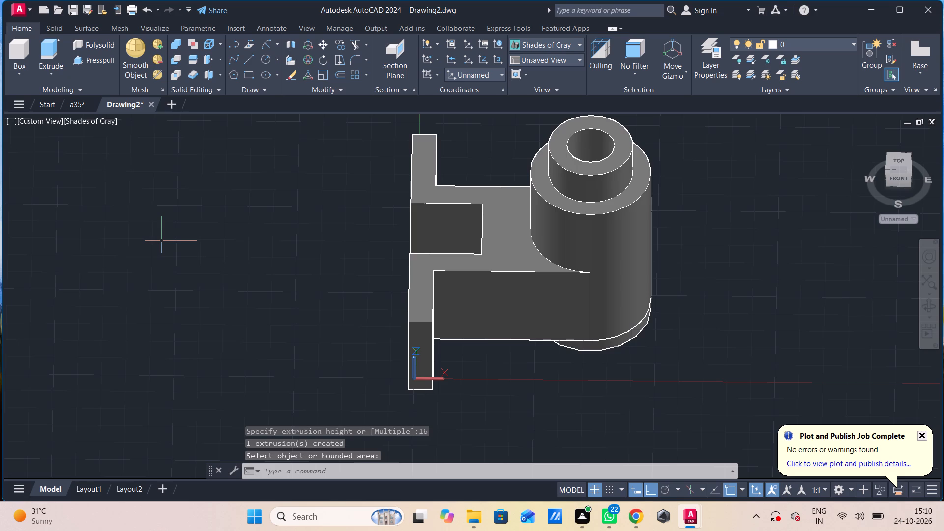
In the Front view, erase the two groups of leftover objects far from the bracket, including the circle and nearby profiles.
click(27, 117)
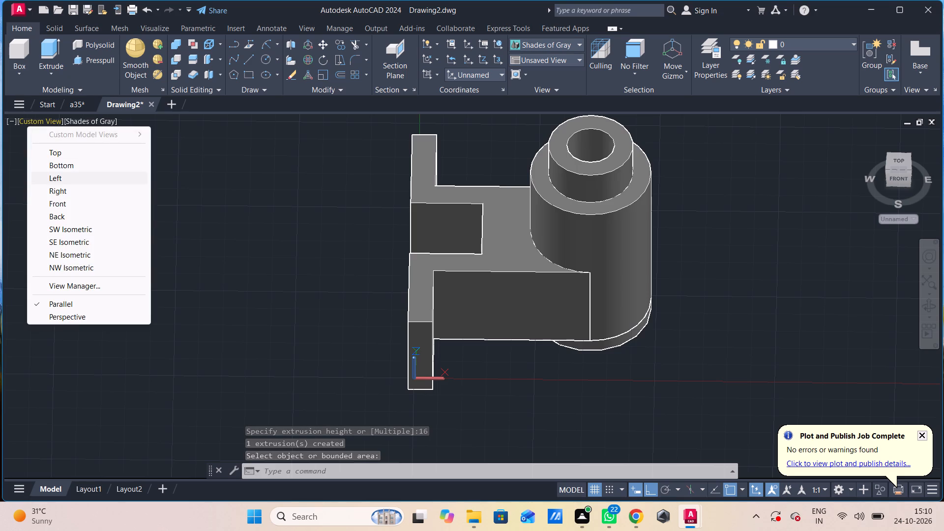
click(59, 206)
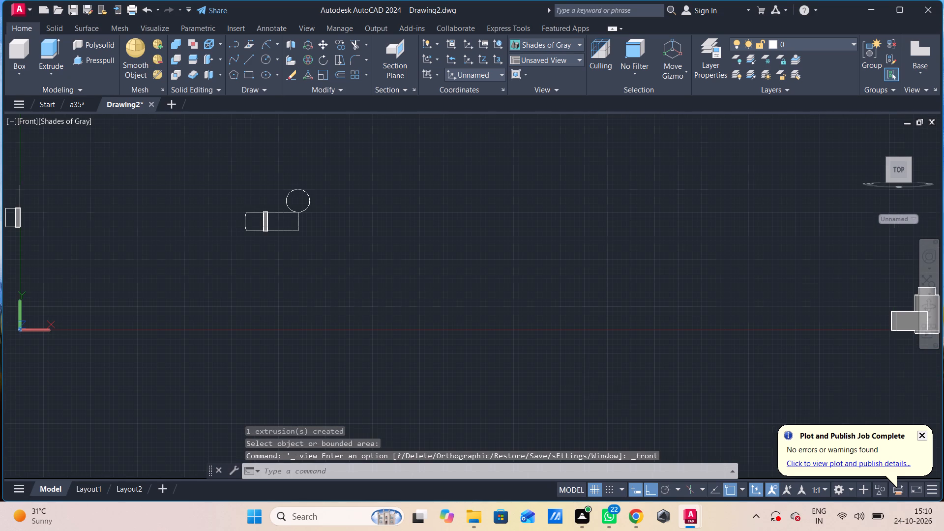
click(336, 164)
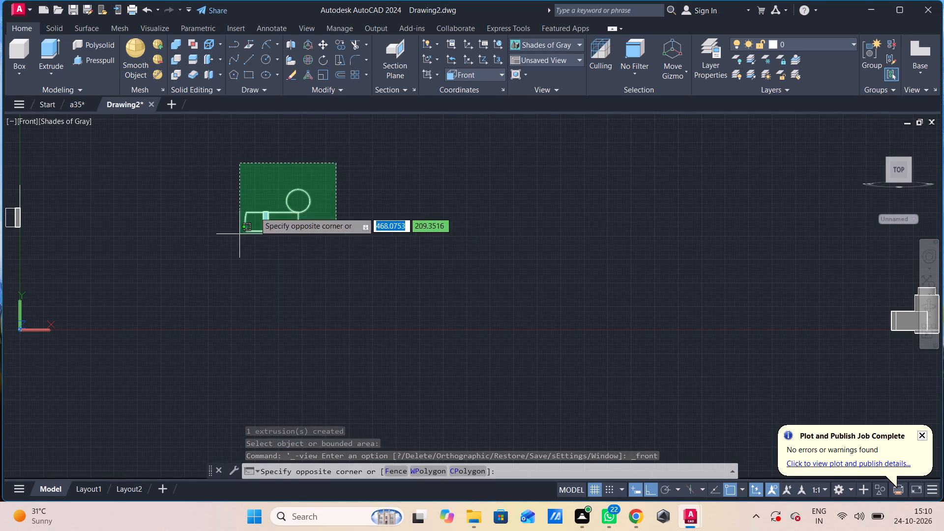
scroll(298, 198, up, 1)
click(176, 291)
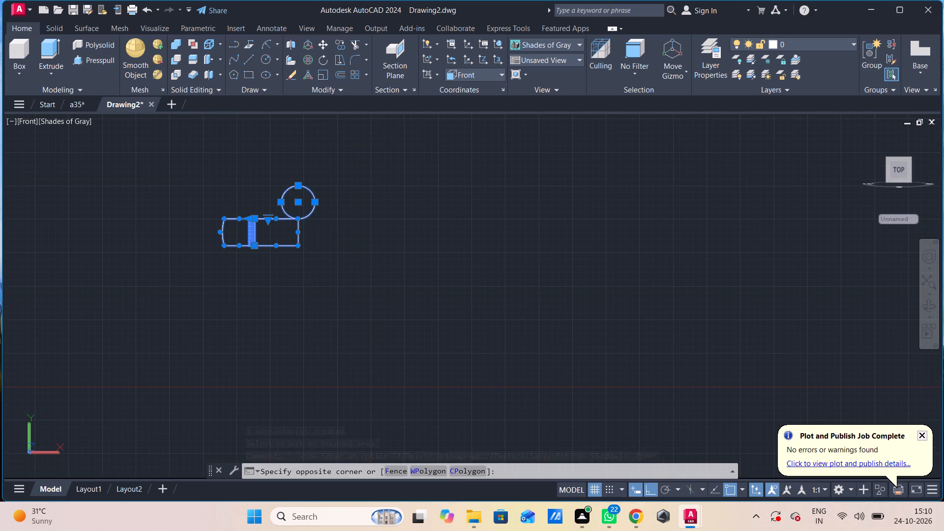
middle_drag(183, 275, 621, 311)
drag(395, 205, 391, 209)
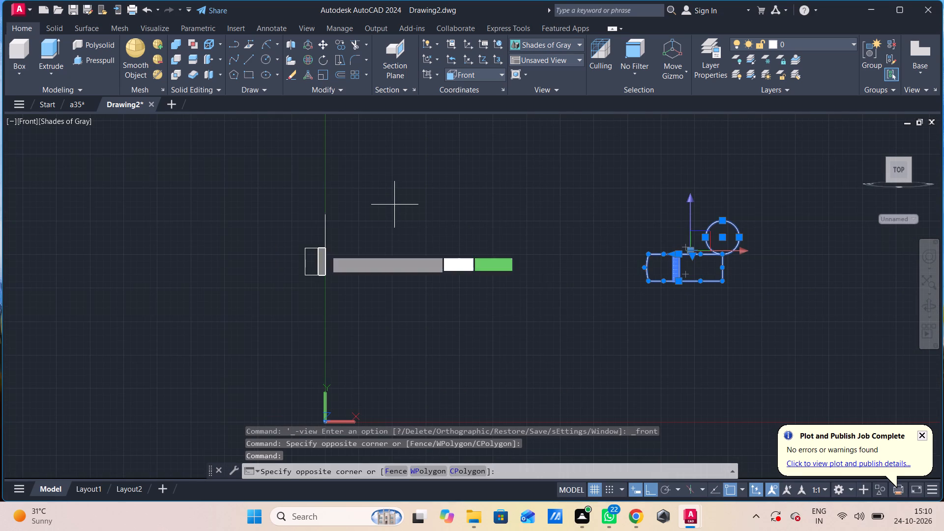
click(219, 289)
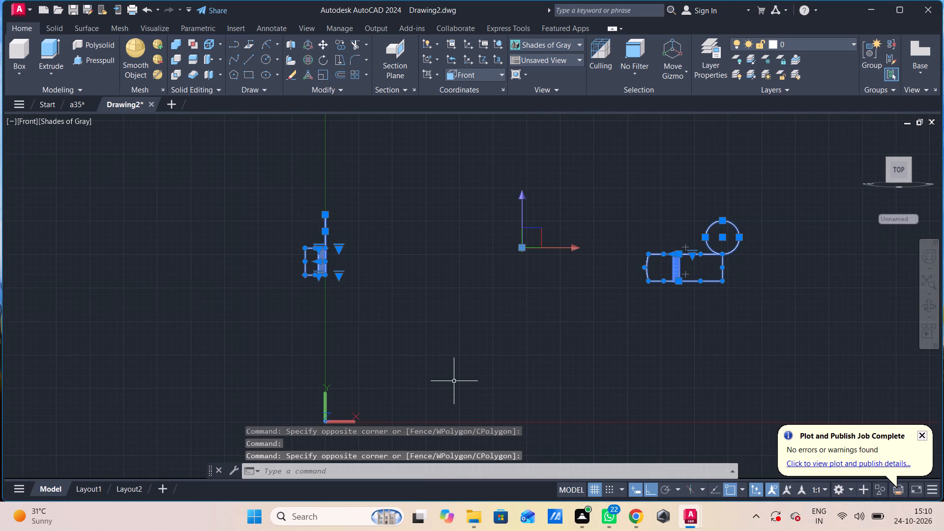
key(Delete)
Draw a 45-long horizontal line in empty space to the right of the bracket in the Front view.
middle_drag(520, 351, 5, 264)
scroll(722, 358, down, 3)
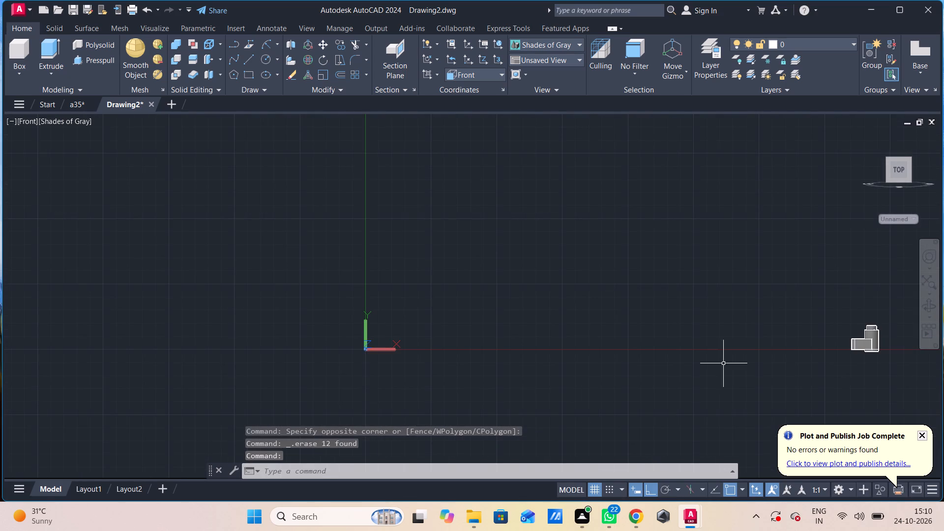
middle_drag(735, 364, 269, 264)
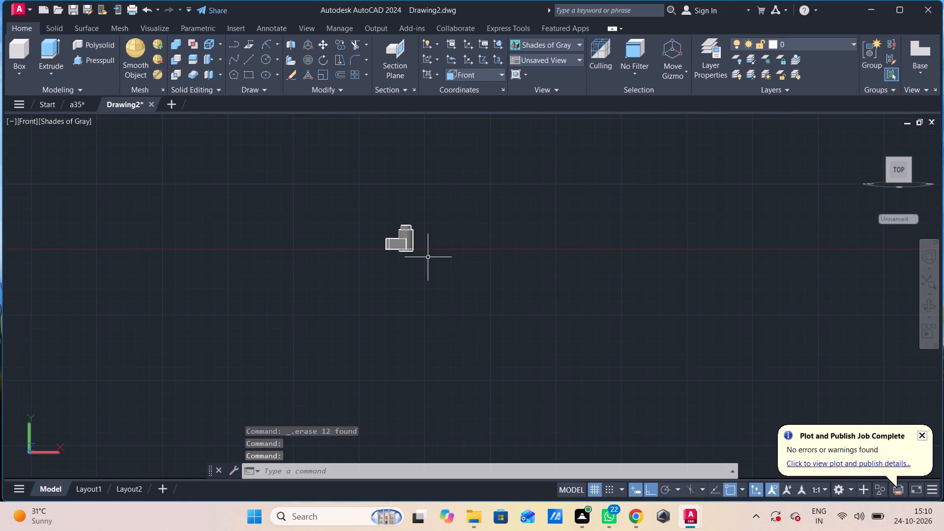
scroll(432, 258, up, 3)
scroll(433, 258, down, 1)
scroll(433, 258, up, 1)
middle_drag(432, 259, 452, 325)
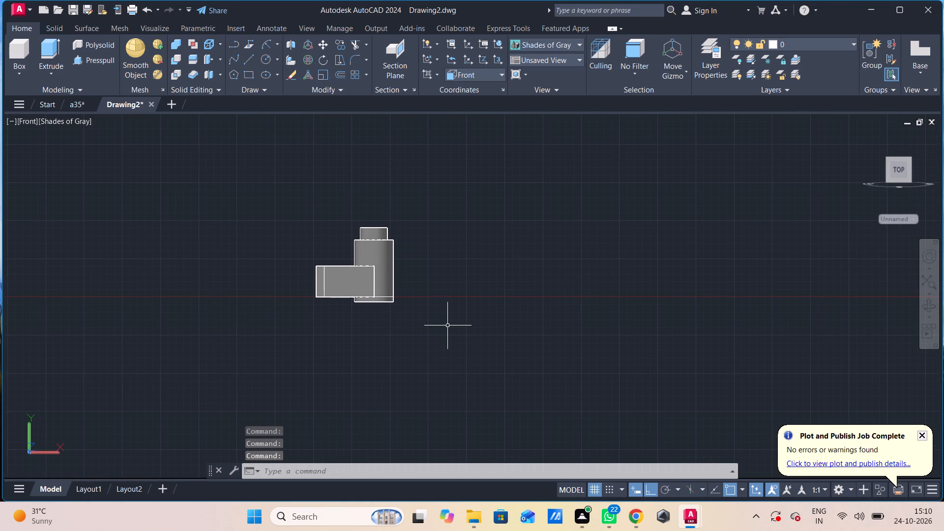
scroll(445, 324, up, 2)
middle_drag(455, 327, 529, 379)
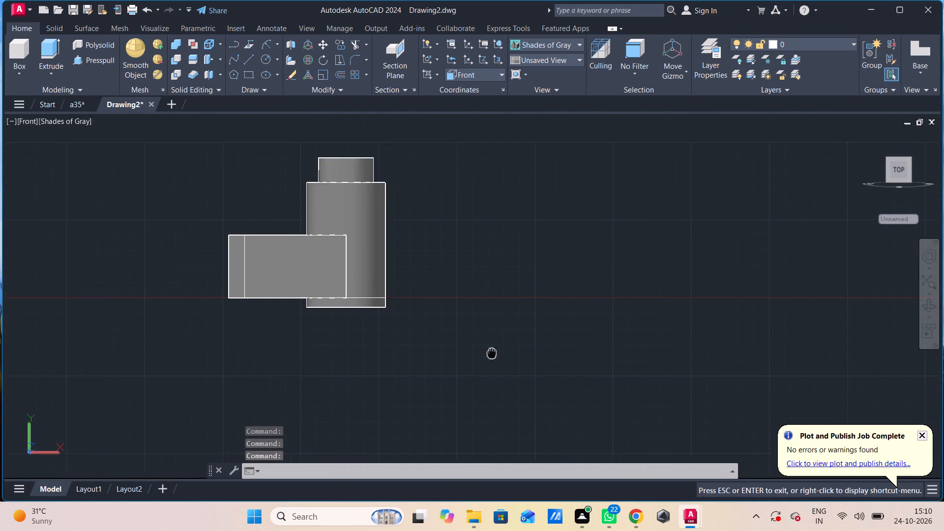
middle_drag(529, 379, 539, 387)
key(l)
key(Return)
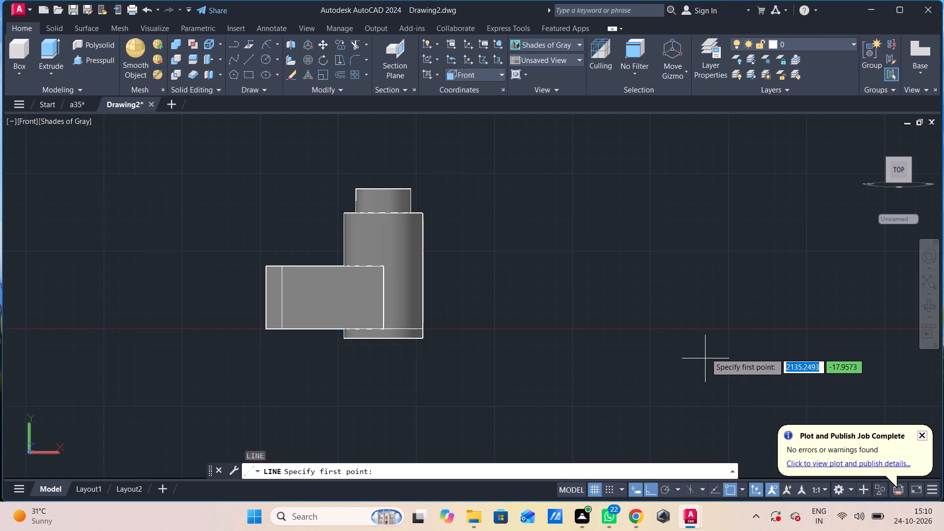
click(708, 282)
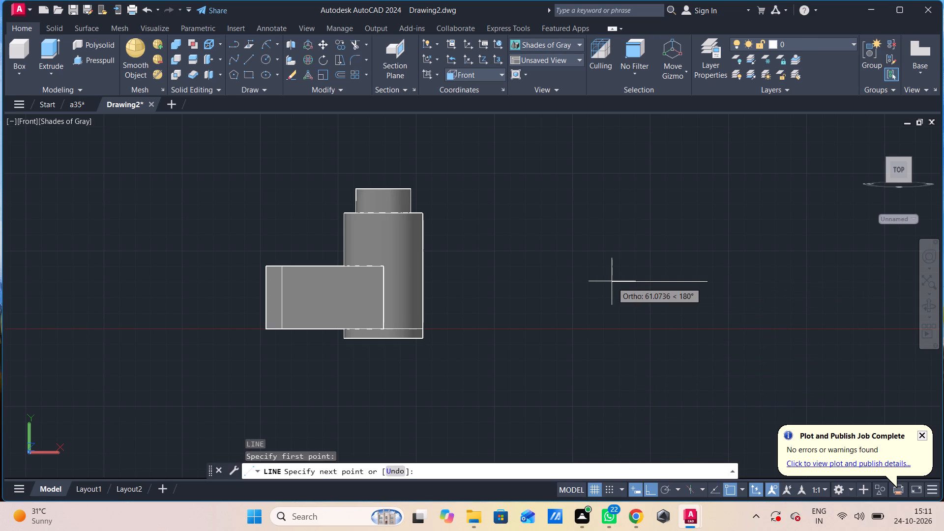
text(45)
key(Return)
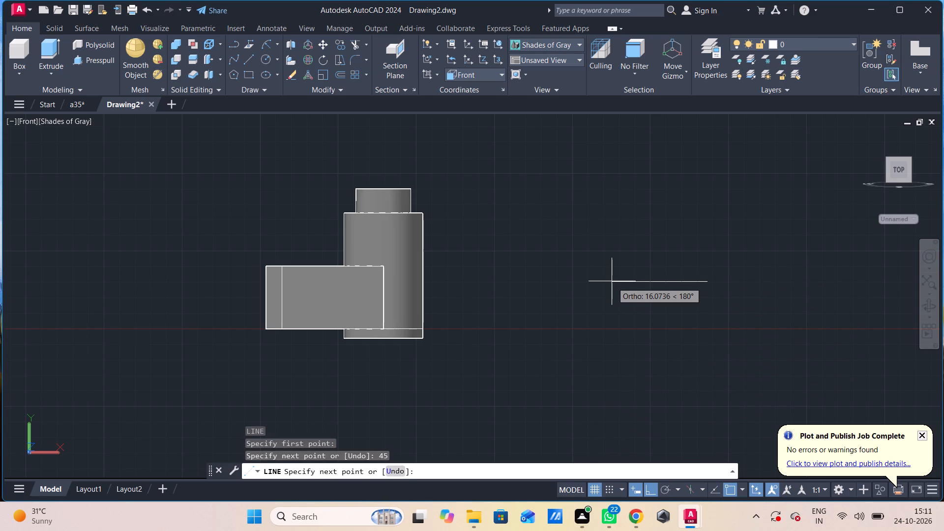
key(Escape)
From the new line's right end, draw a 40-long vertical line downward followed by a 45-long horizontal line to the left.
key(l)
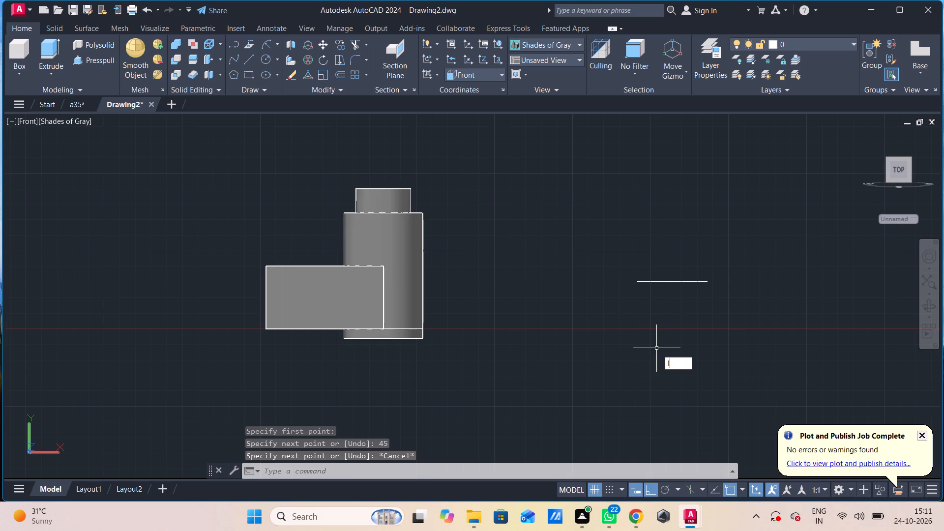
key(space)
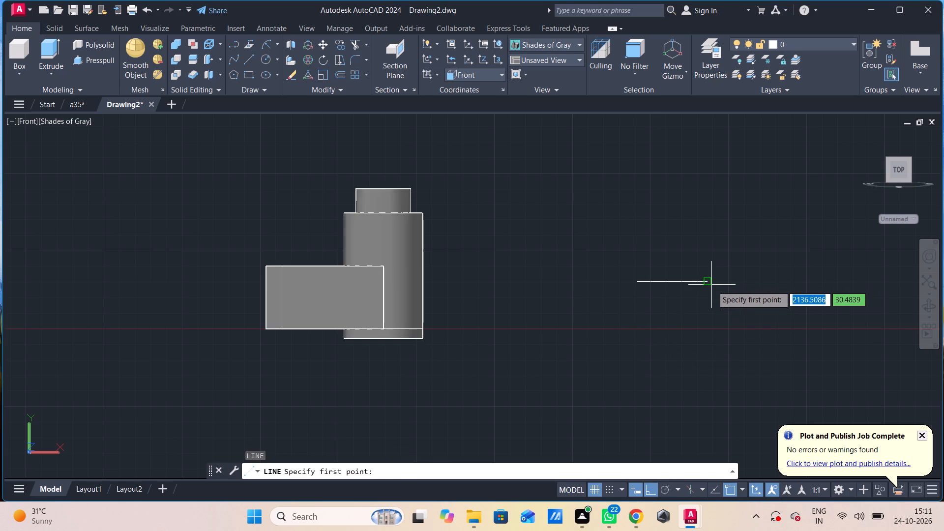
click(712, 286)
text(40)
key(Return)
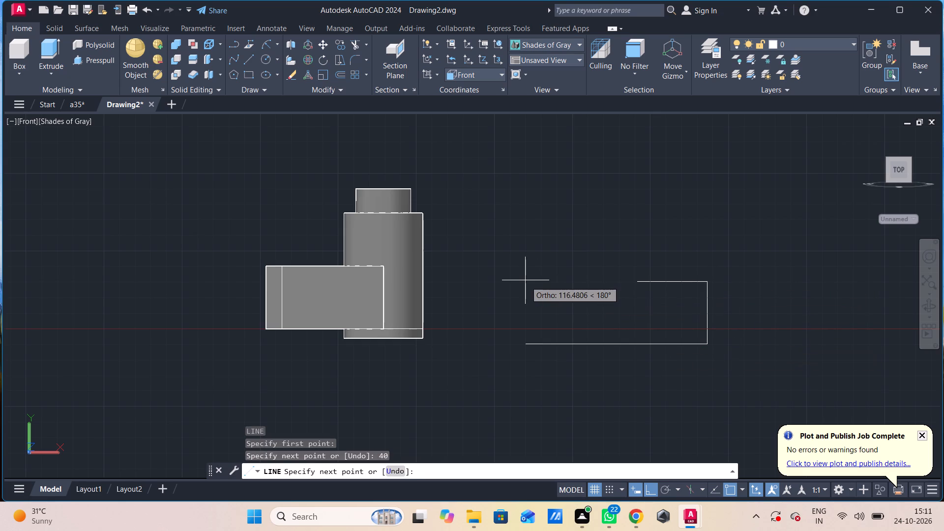
text(45)
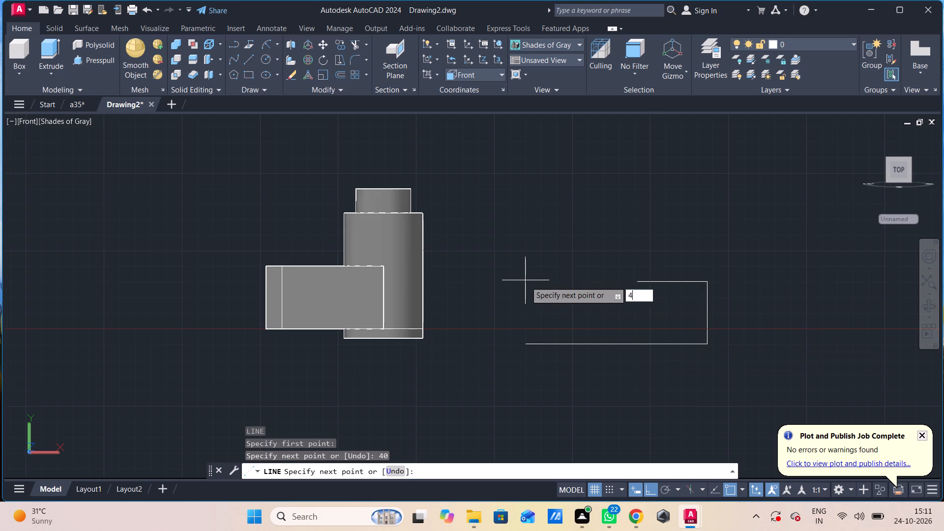
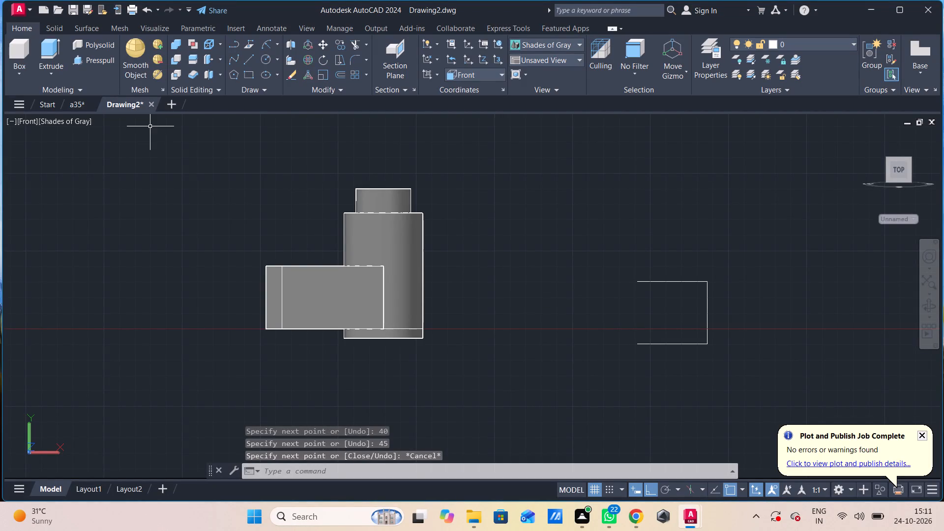
Close the open end of the 45 by 40 profile with an arc of radius 70 between its two free endpoints.
click(263, 47)
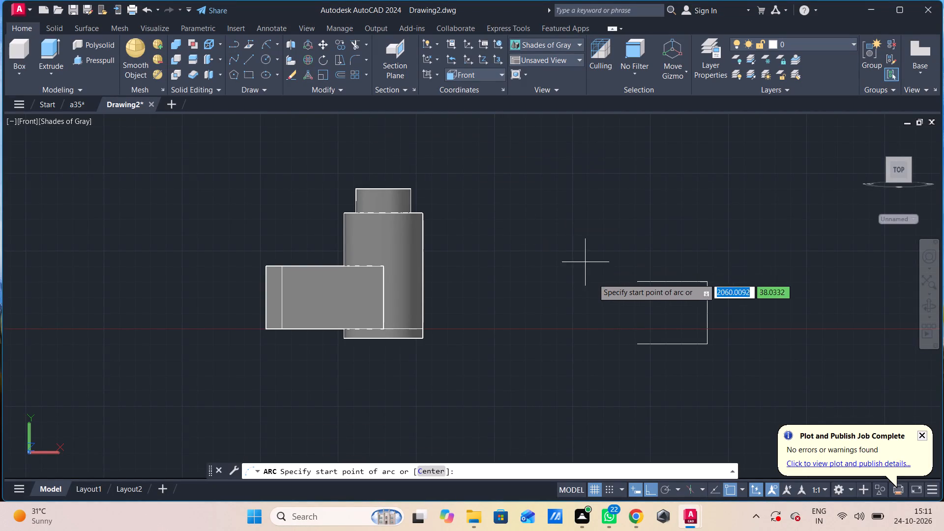
click(634, 281)
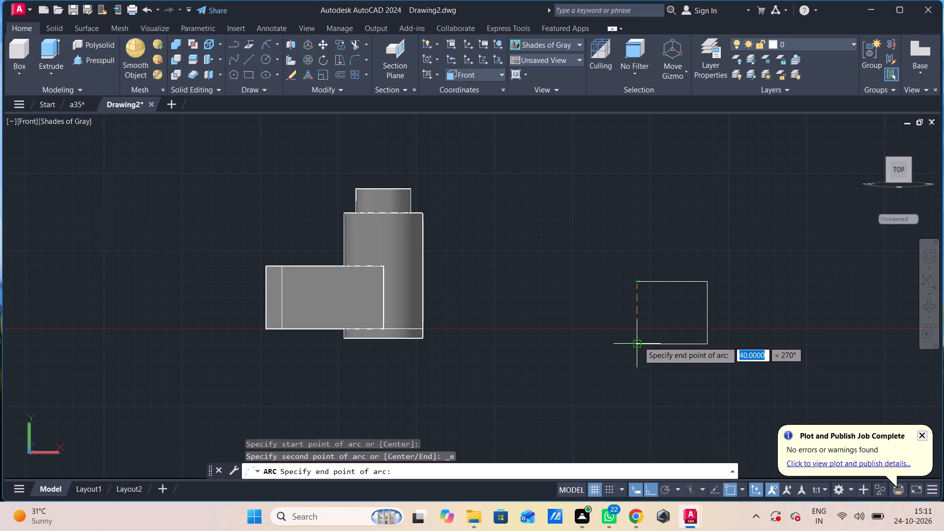
click(638, 341)
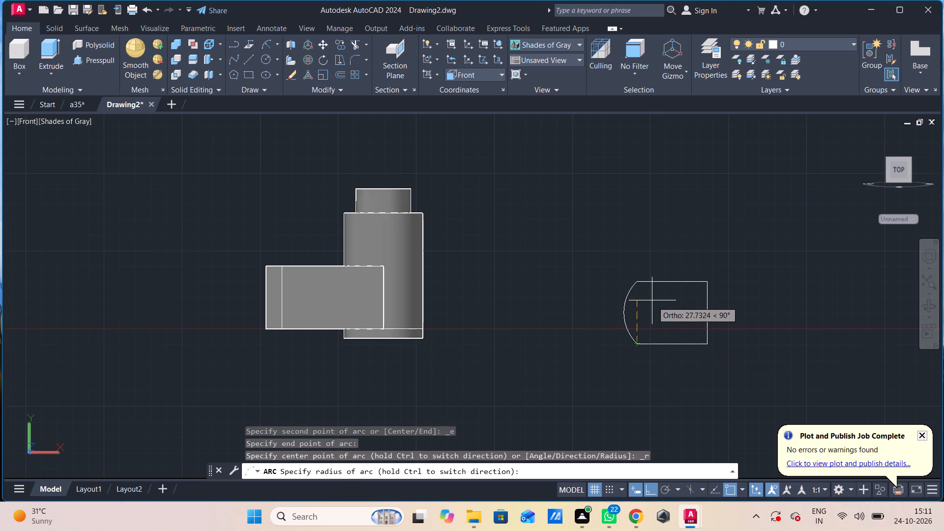
key(7)
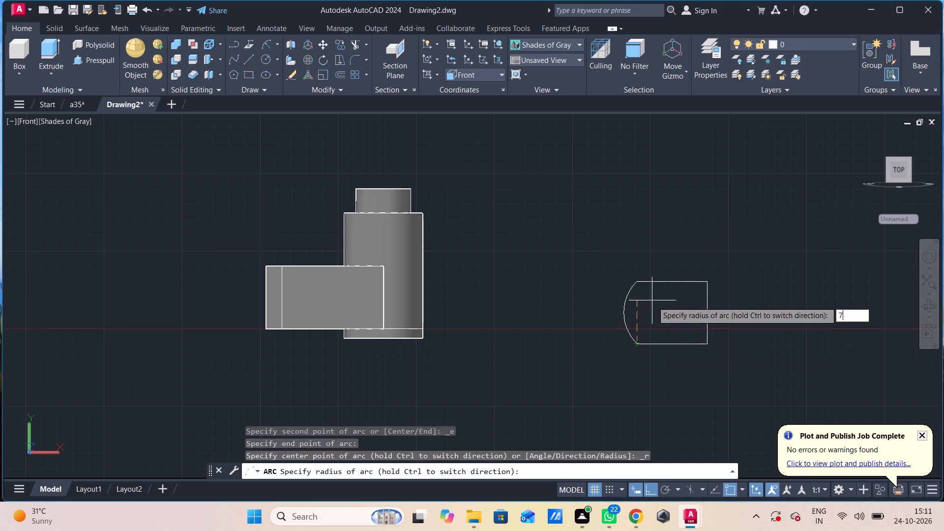
key(0)
key(Return)
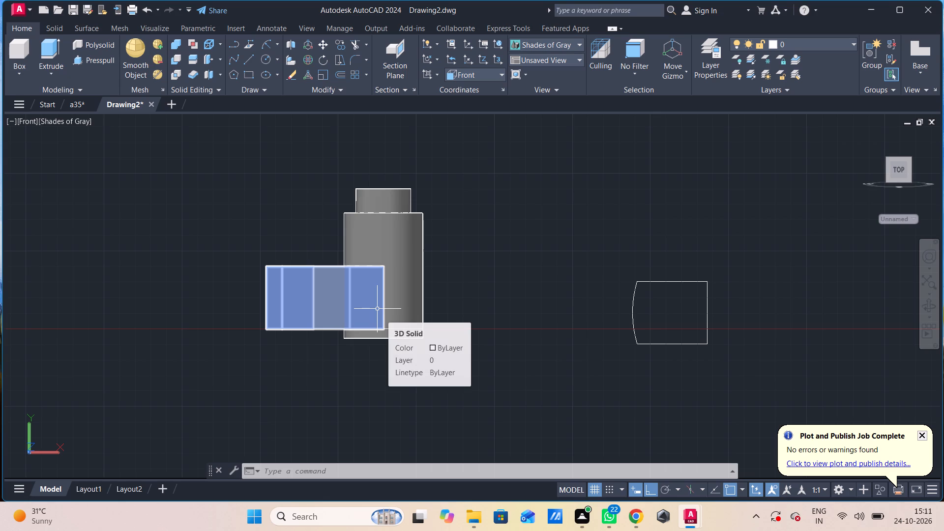
Draw two crossing construction lines inside the profile, horizontally from the arc's midpoint and vertically up from the bottom edge's midpoint.
text(l)
key(space)
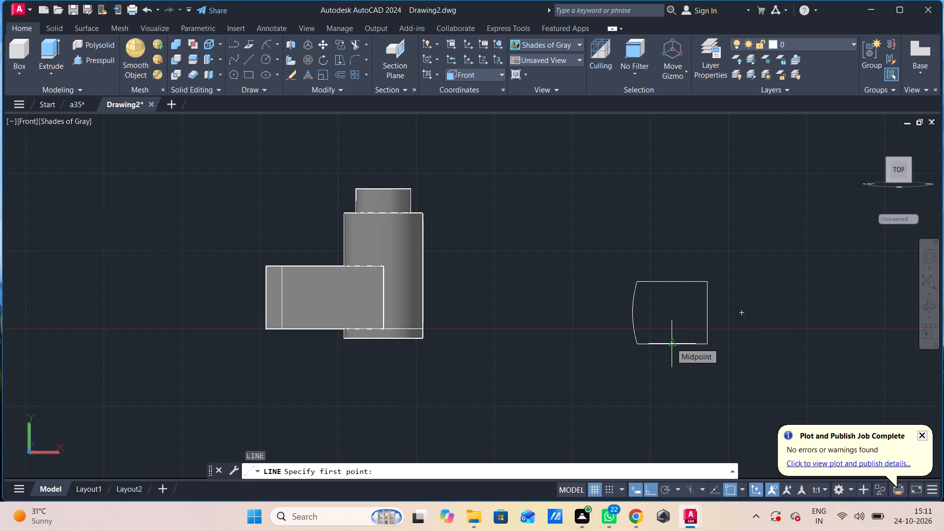
click(631, 312)
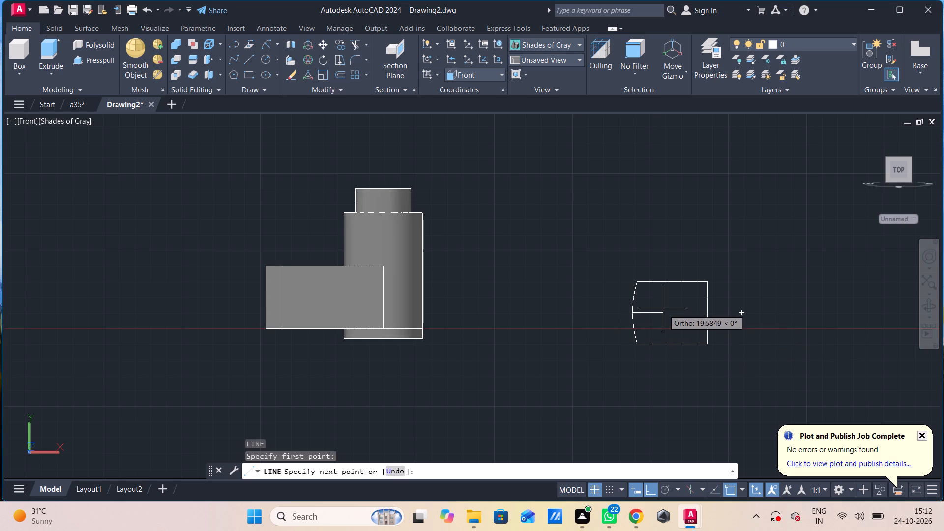
click(682, 312)
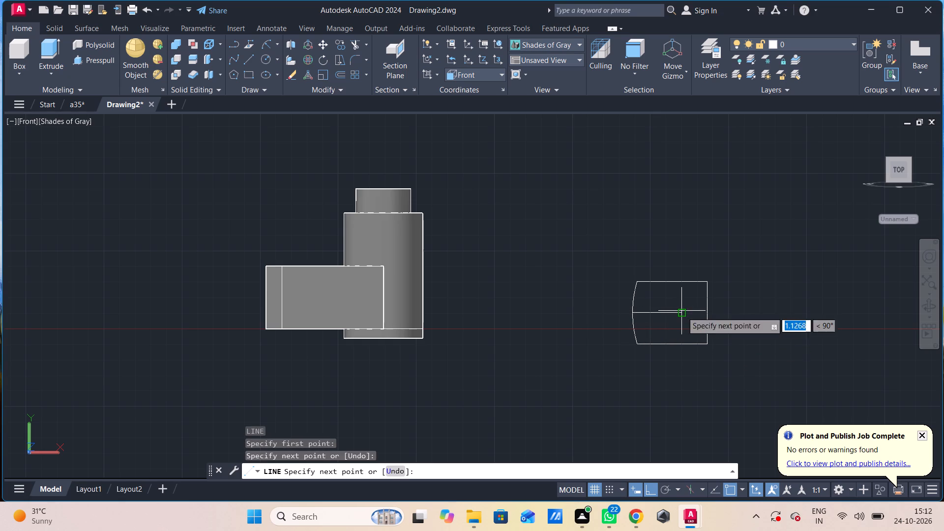
key(Escape)
key(space)
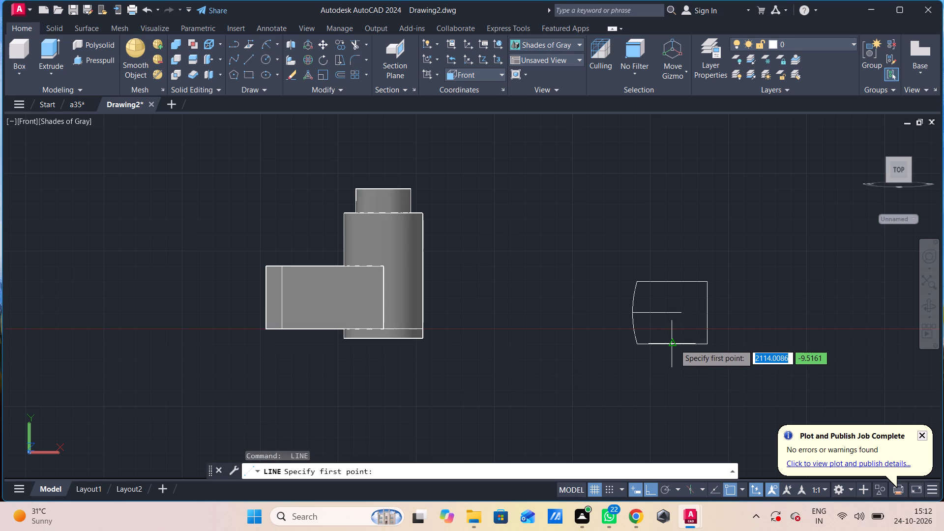
click(675, 344)
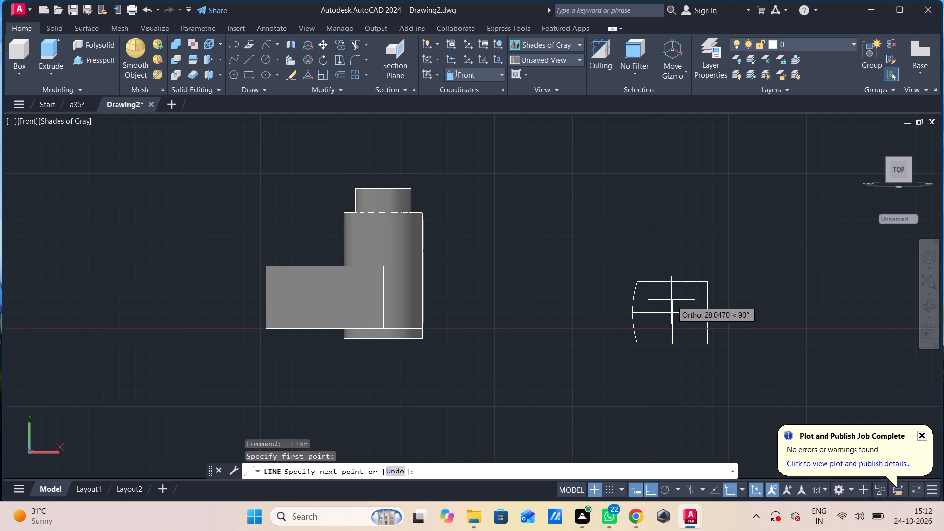
click(672, 301)
key(Escape)
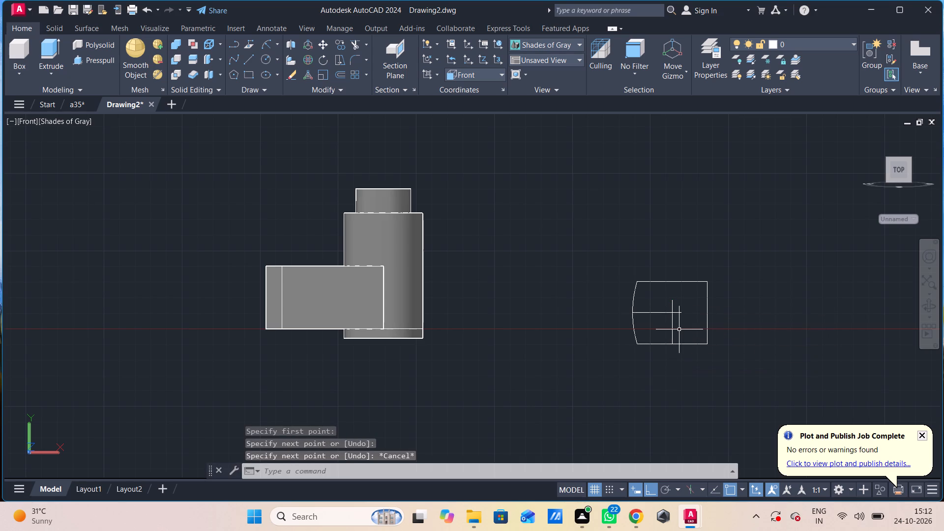
Draw a circle of radius 6 centred on the intersection of the two construction lines.
text(c)
key(space)
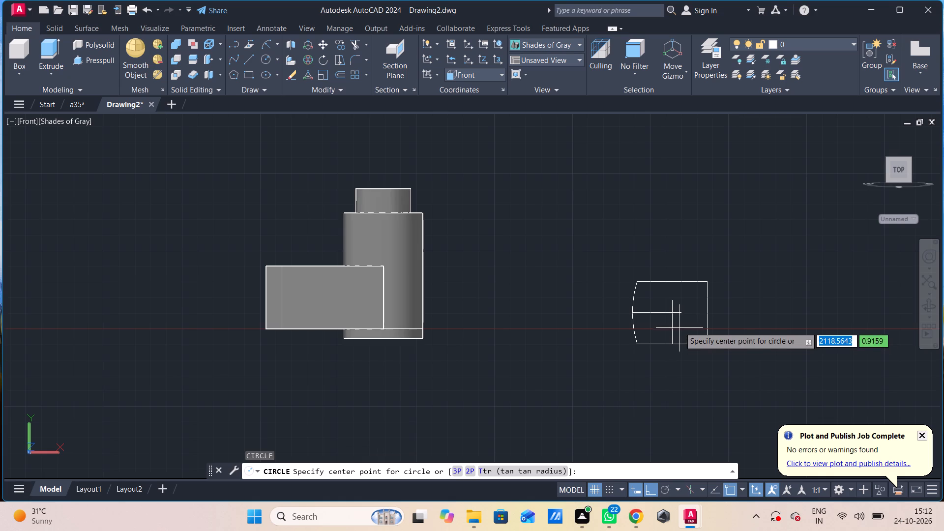
scroll(650, 287, up, 5)
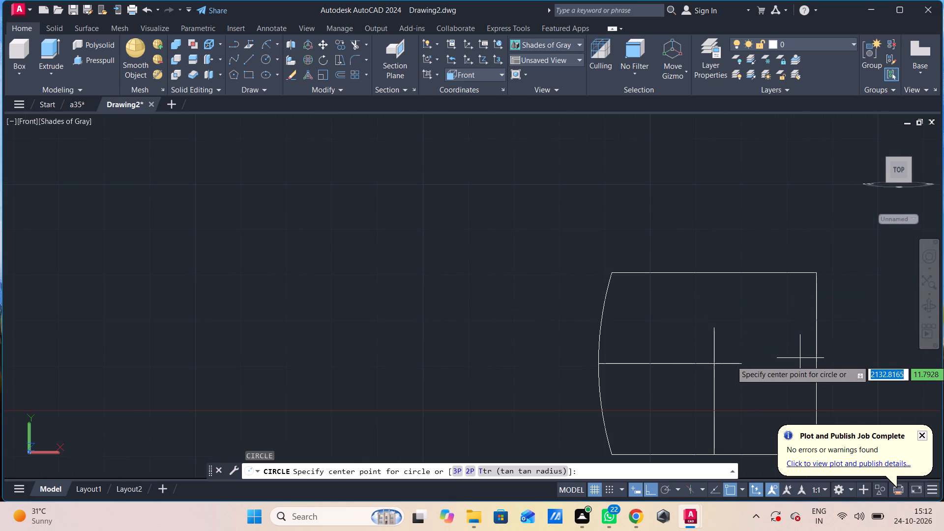
click(712, 367)
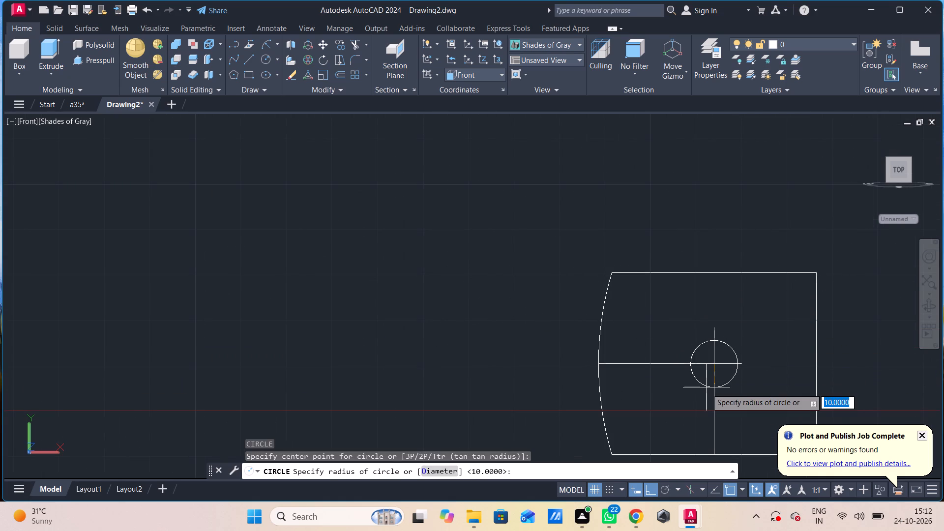
key(6)
key(Return)
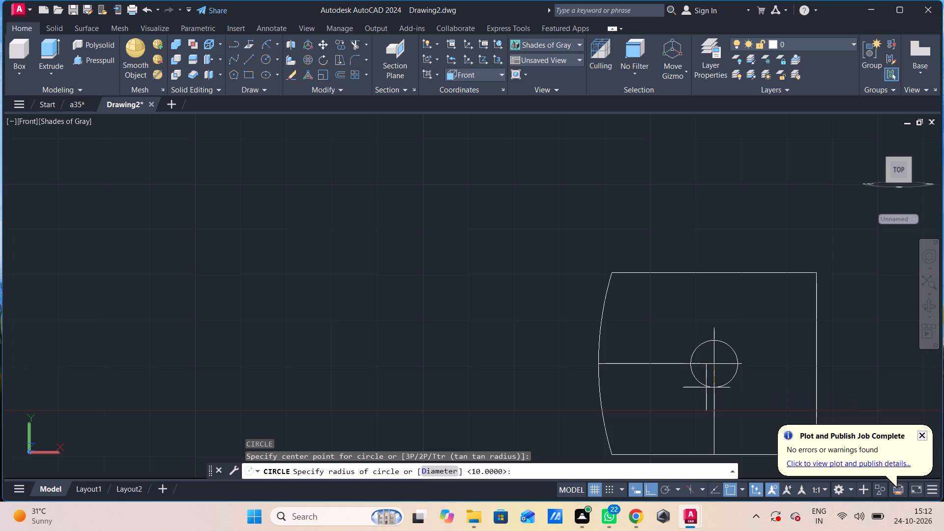
key(Escape)
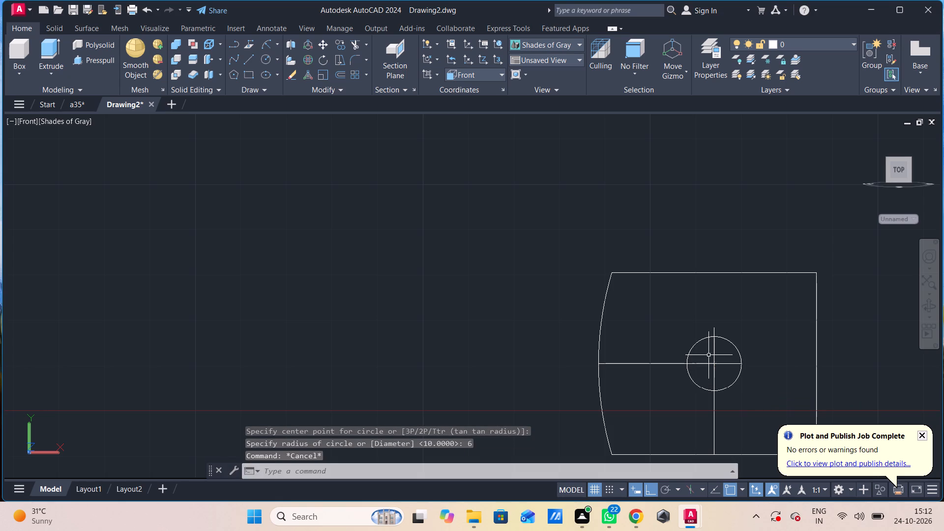
Erase the horizontal and vertical construction lines running through the circle.
click(664, 353)
click(633, 410)
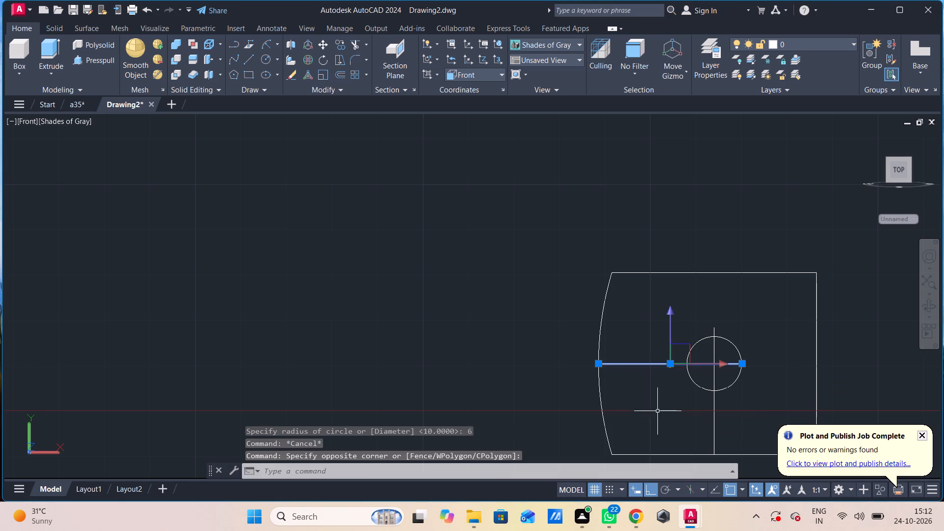
drag(736, 428, 727, 432)
click(679, 432)
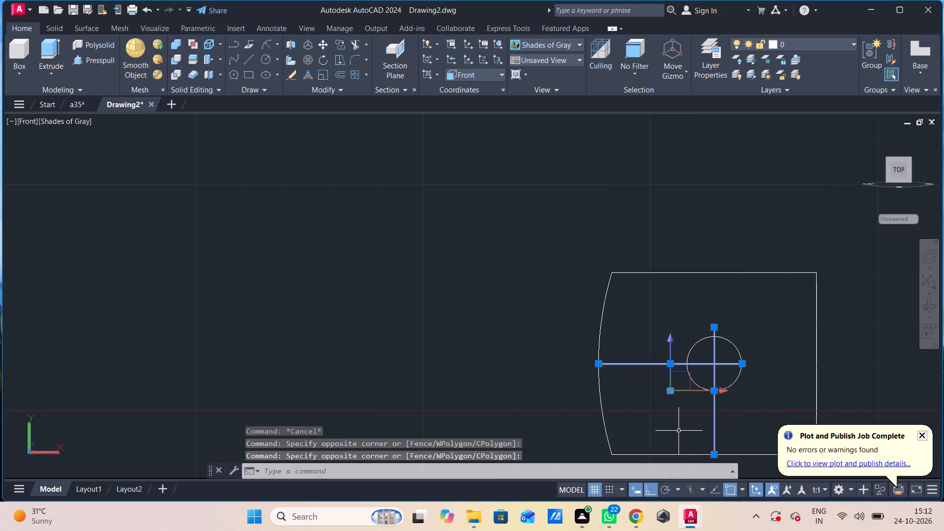
key(Delete)
Presspull the profile area around the circle by 10 toward the front and end the command.
scroll(675, 433, down, 2)
middle_drag(676, 430, 657, 385)
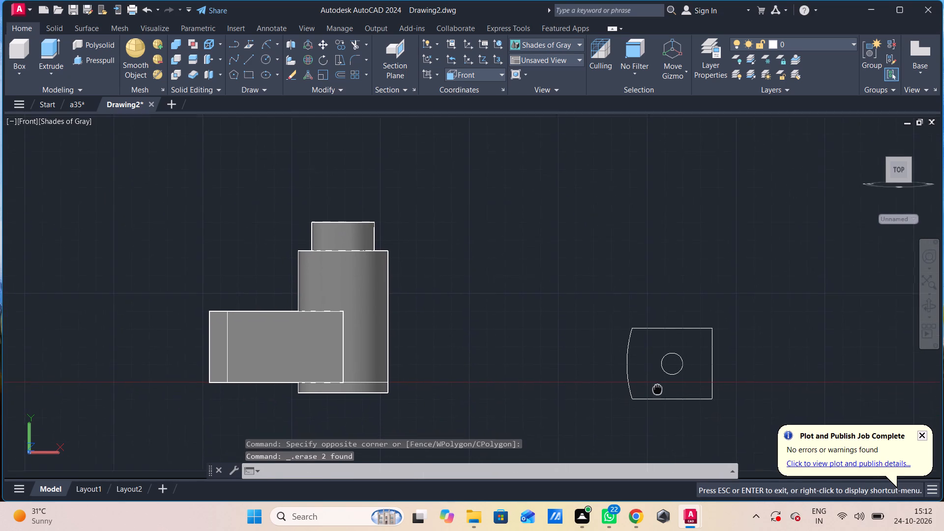
click(85, 59)
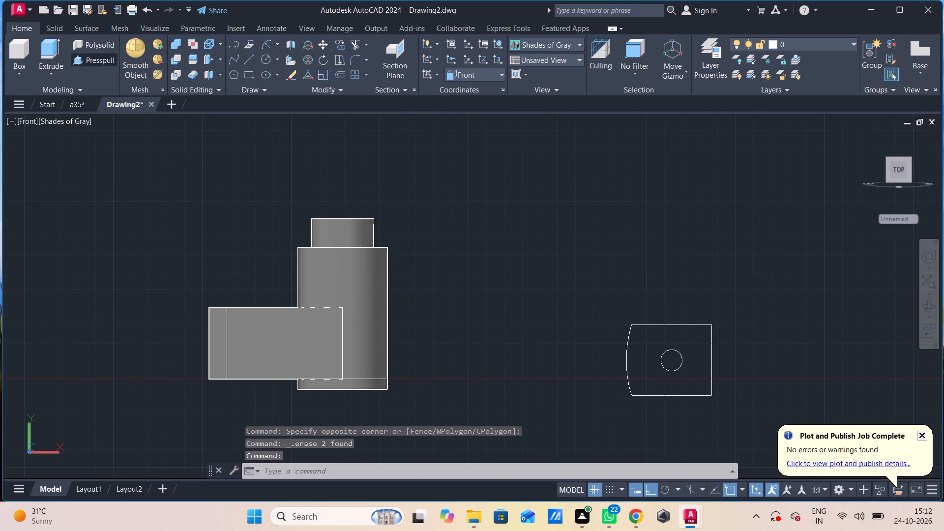
click(659, 353)
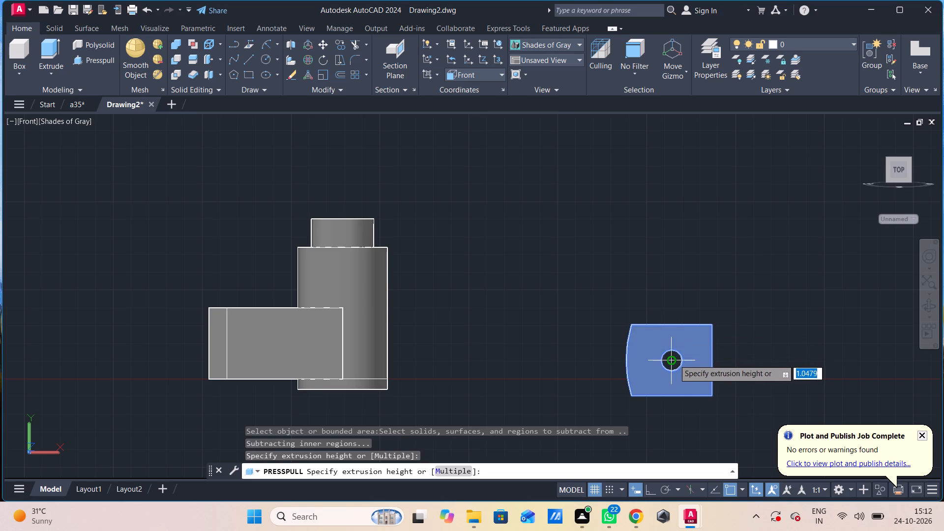
shift+middle_drag(676, 359, 722, 379)
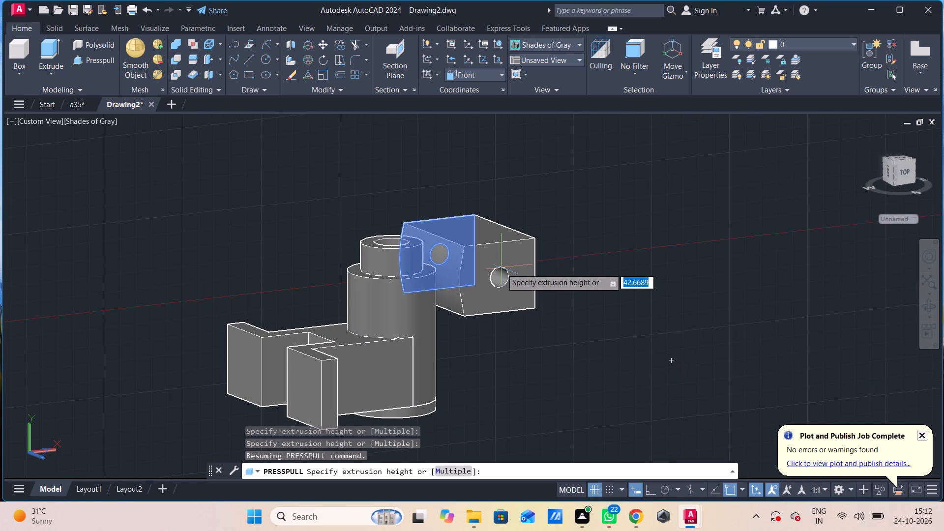
key(1)
key(0)
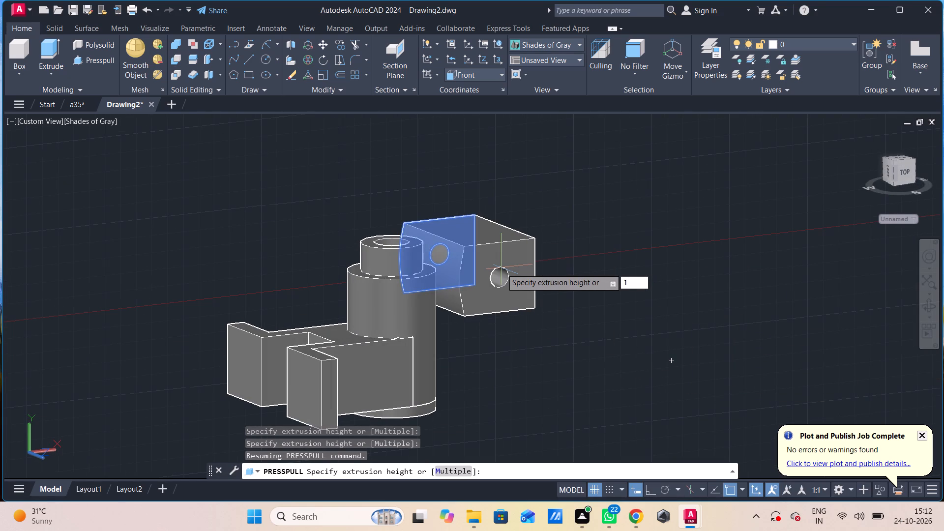
key(Return)
key(Escape)
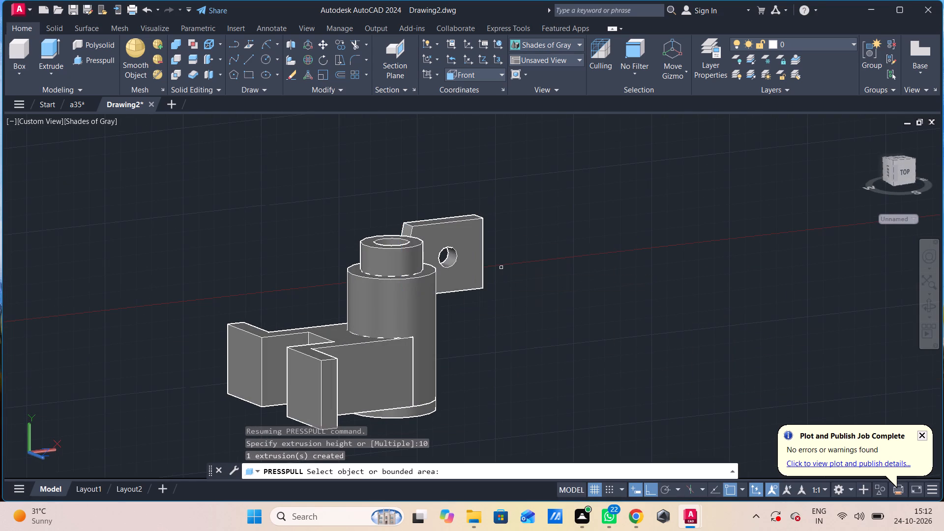
Move the holed plate by its rear top corner at the straight end onto the outer top corner of the bracket's rear arm.
click(469, 262)
text(m)
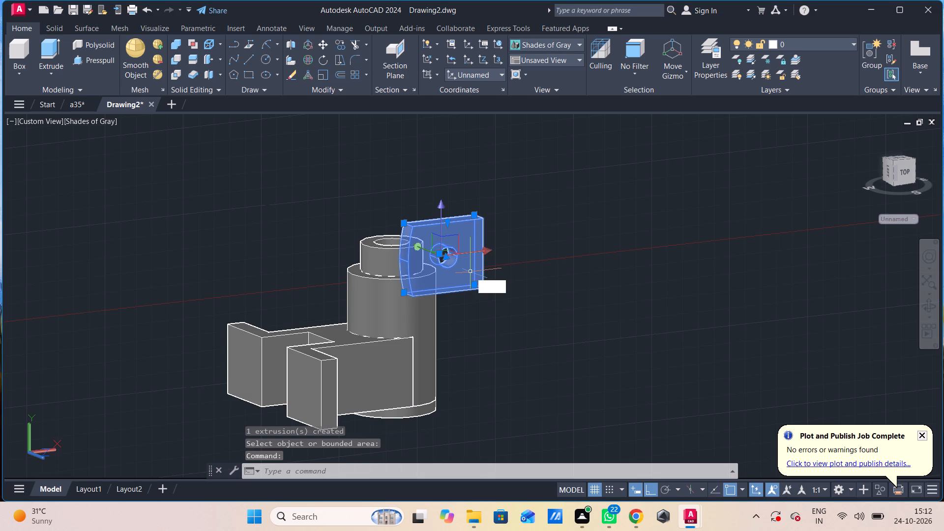
key(space)
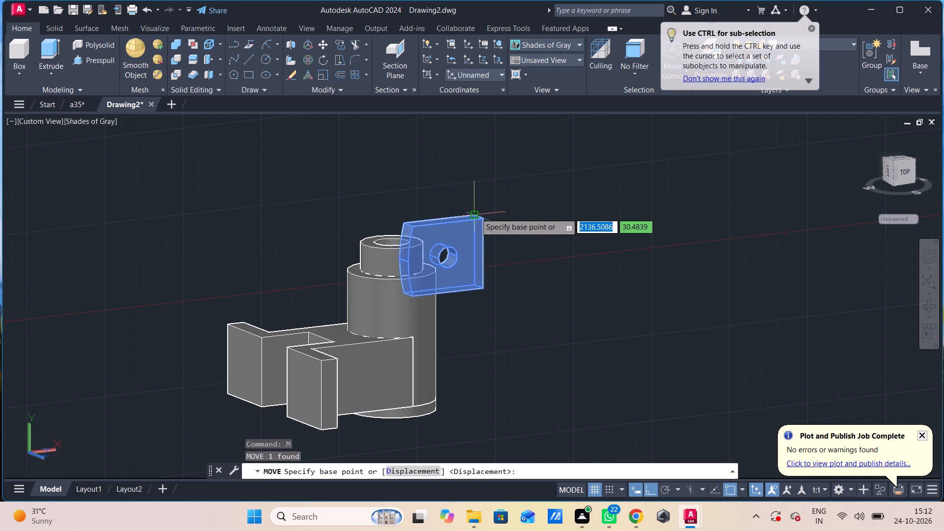
click(475, 211)
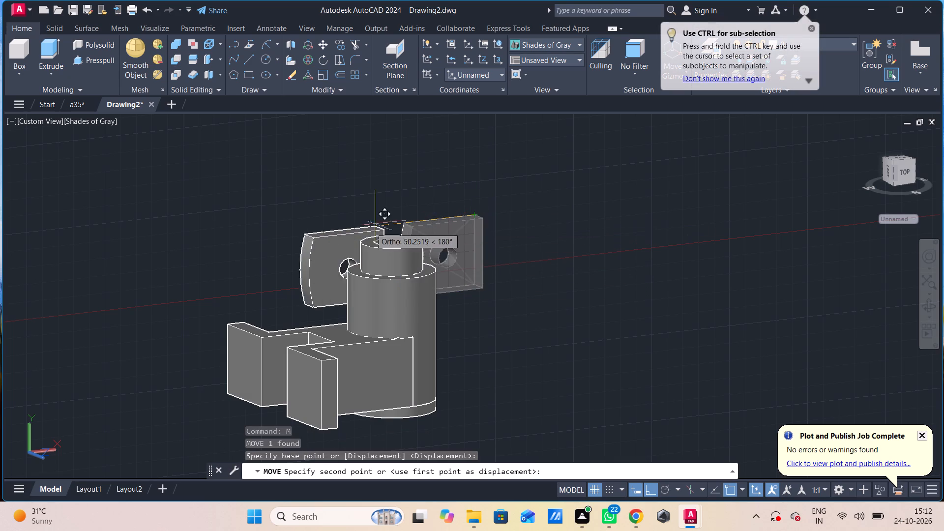
scroll(262, 374, up, 3)
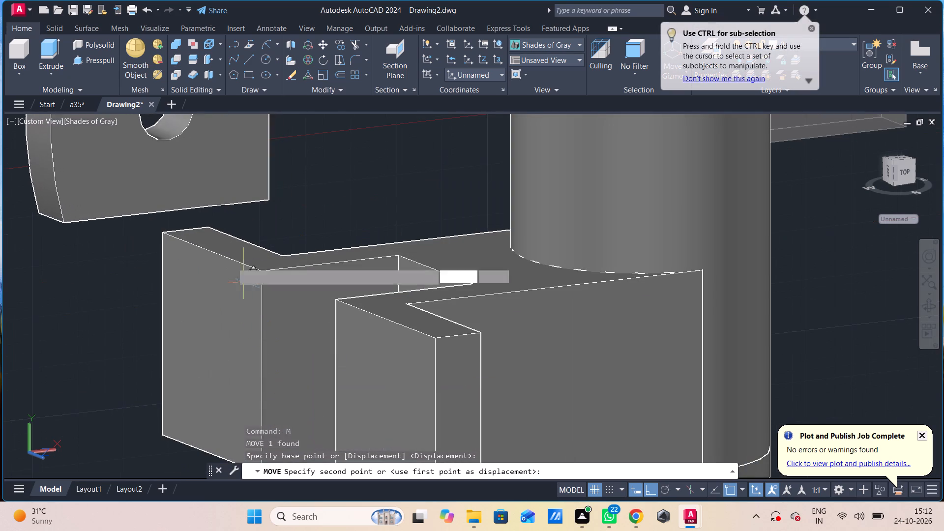
click(162, 228)
Copy the holed plate from its front top corner to the front top corner of the bracket's front arm.
scroll(179, 271, down, 1)
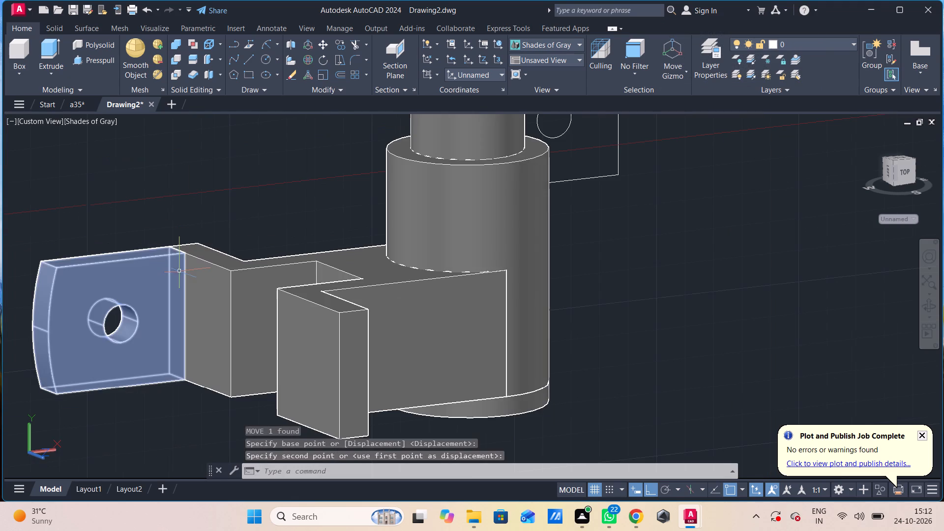
click(176, 276)
text(co)
key(space)
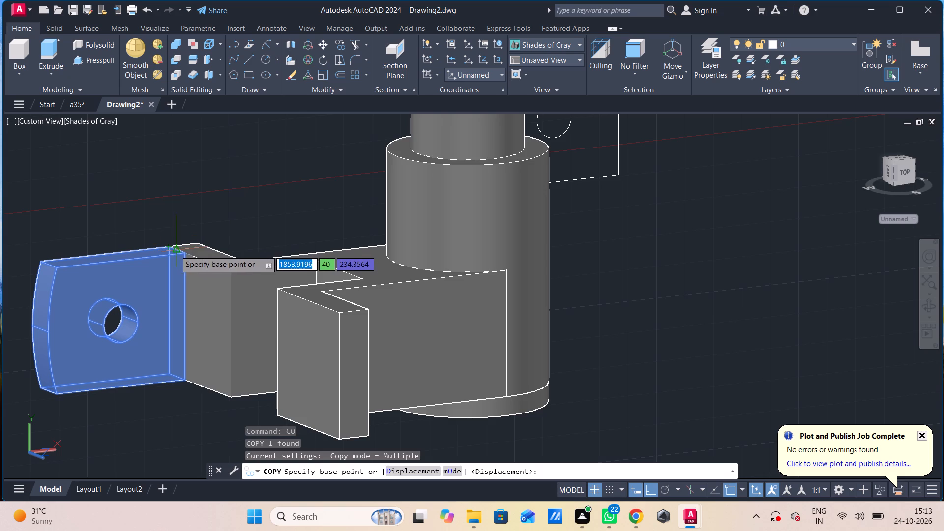
scroll(181, 262, up, 3)
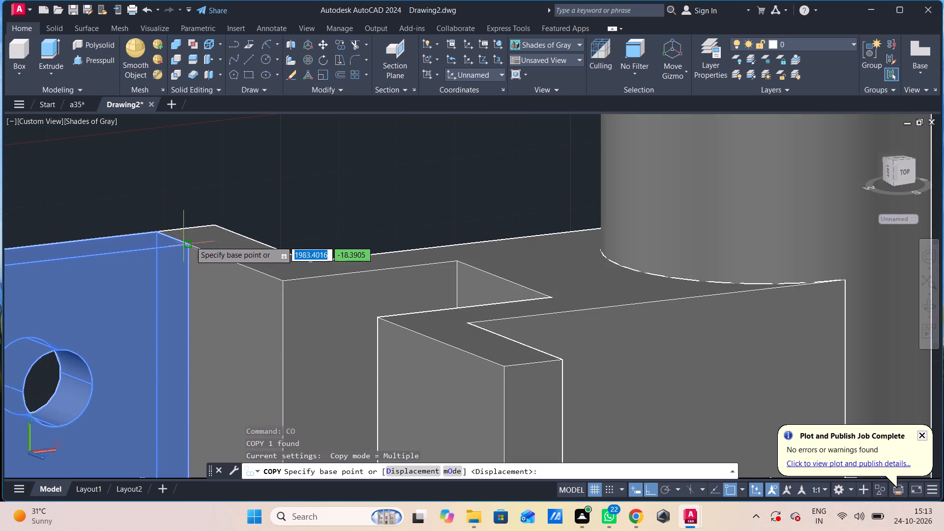
click(191, 241)
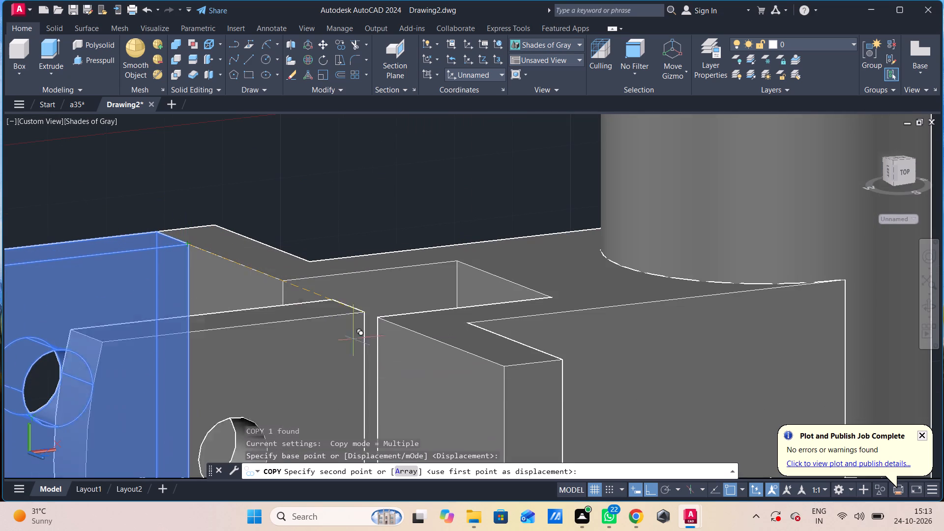
click(507, 370)
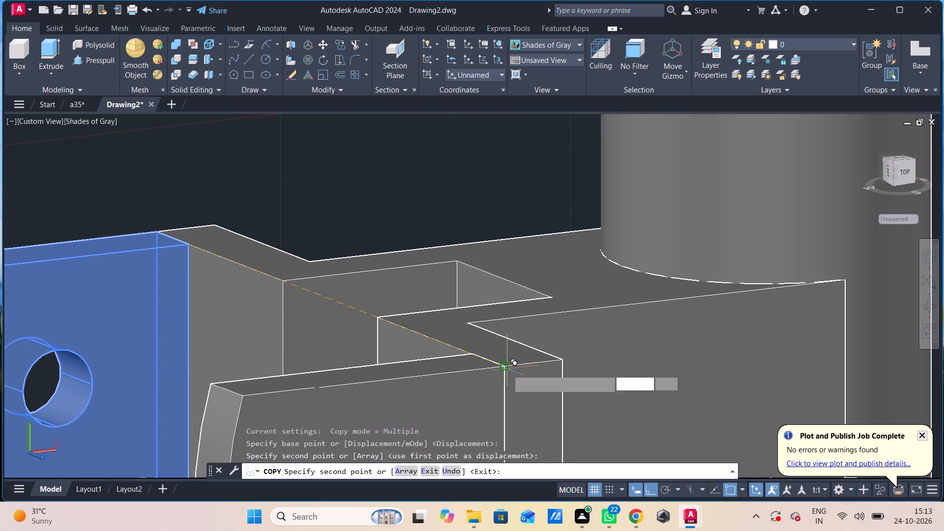
key(Escape)
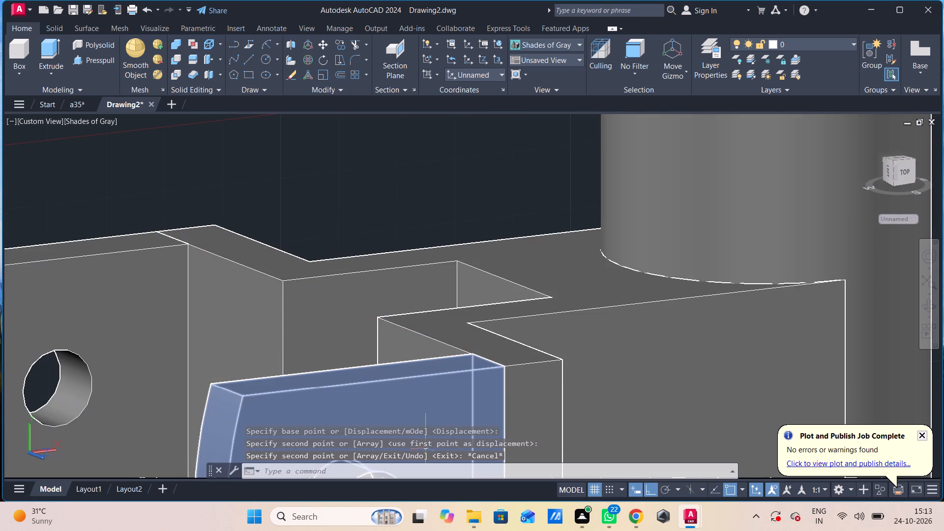
Erase the leftover plate profile sketch: the straight lines, the hole circle and the end arc.
scroll(488, 365, down, 3)
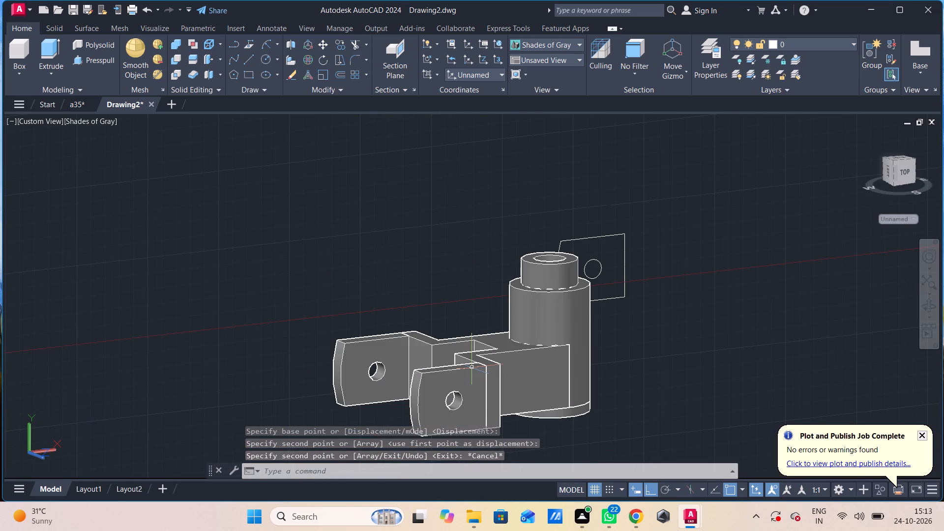
drag(685, 200, 684, 206)
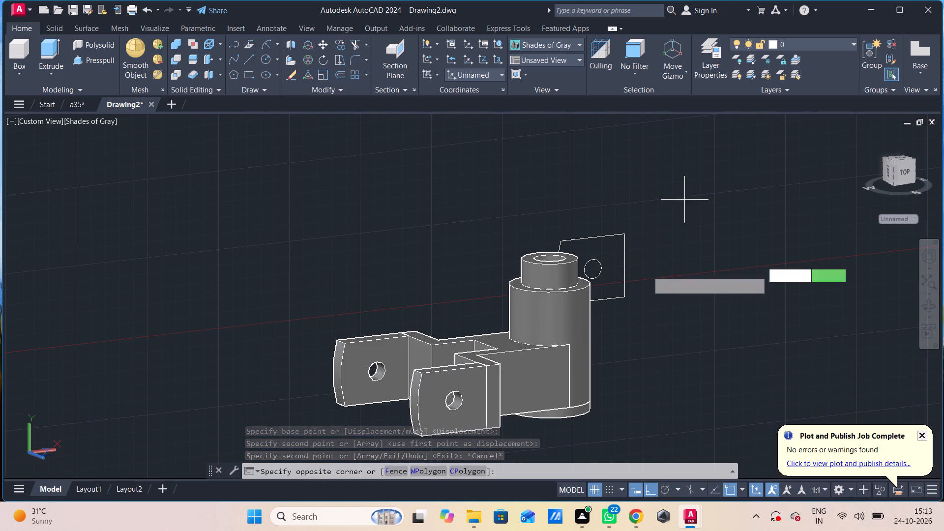
click(608, 349)
key(Delete)
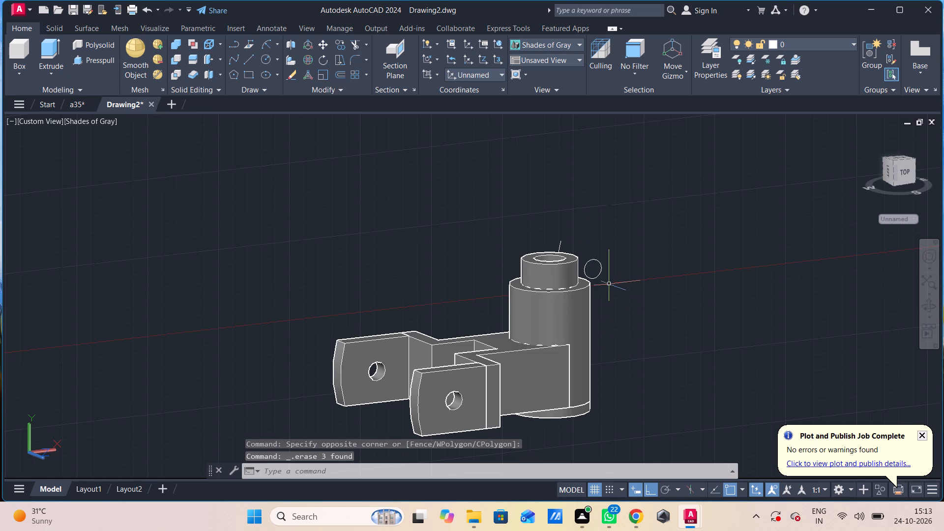
click(594, 266)
click(589, 262)
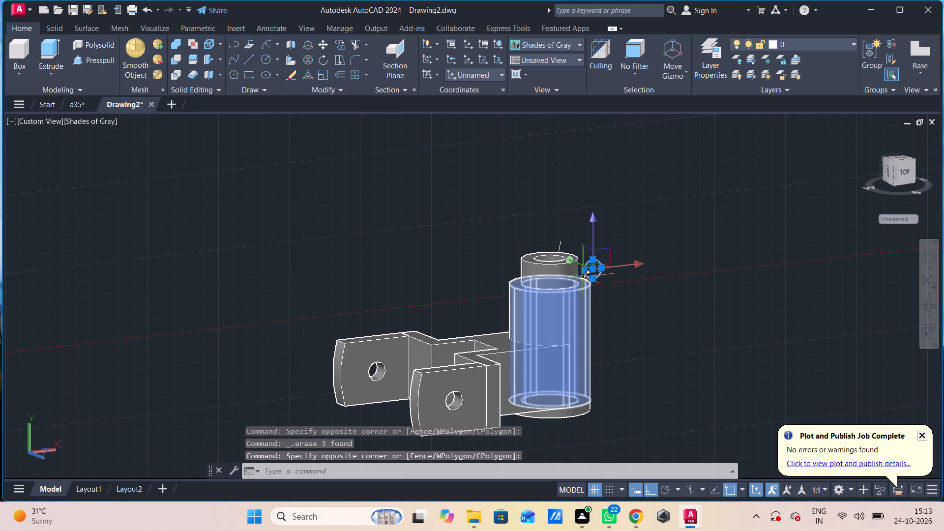
key(Delete)
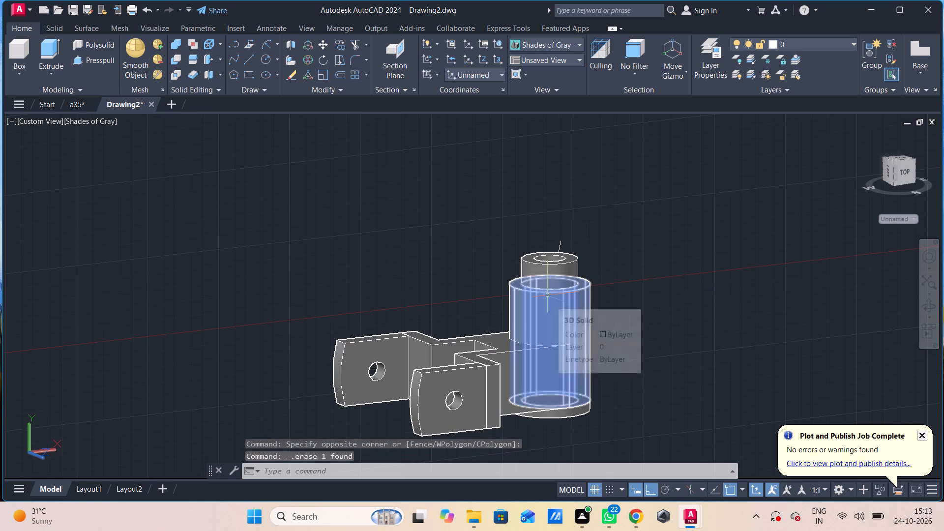
shift+middle_drag(505, 256, 542, 277)
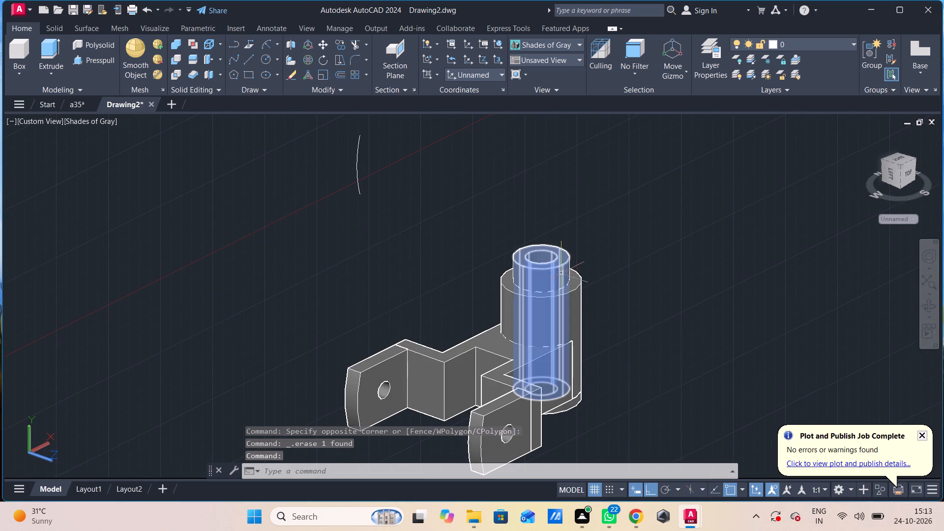
click(392, 153)
click(345, 215)
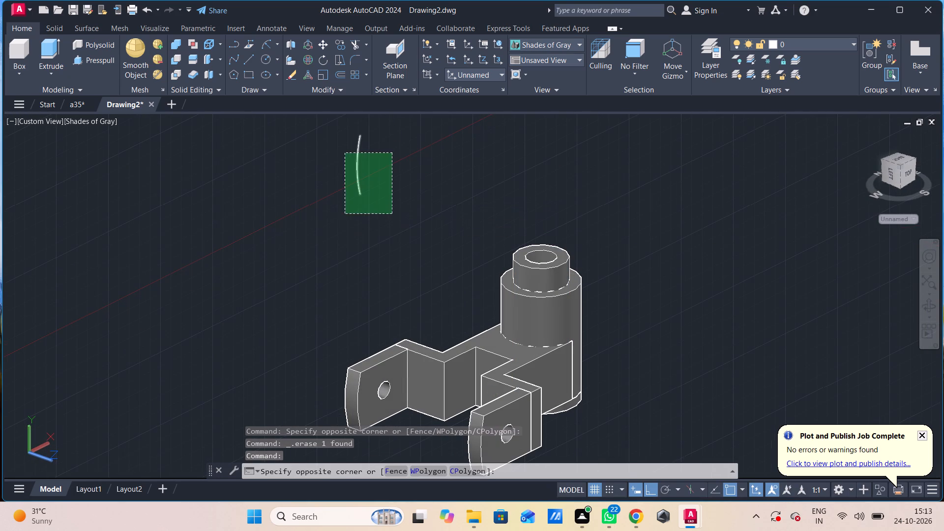
key(Delete)
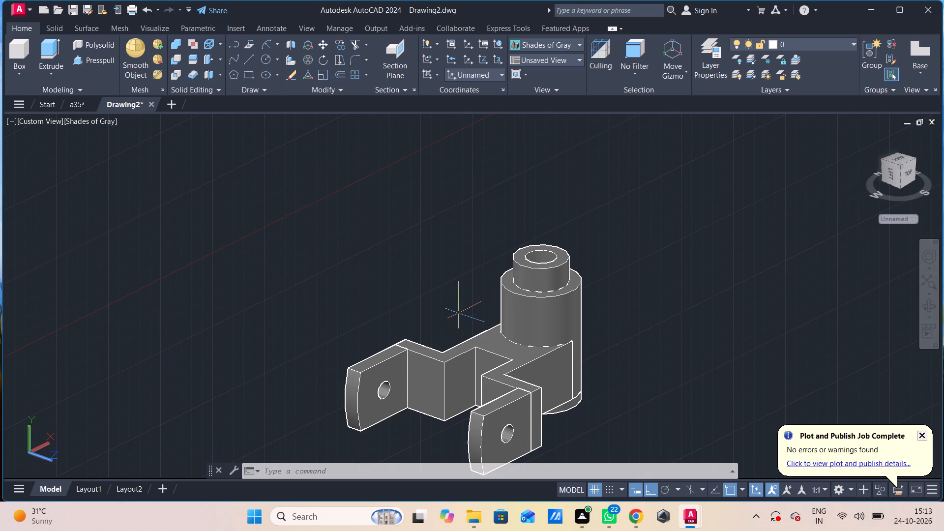
Examine the assembled bracket's tube, arms and holed end plates from several angles.
middle_drag(493, 325, 485, 265)
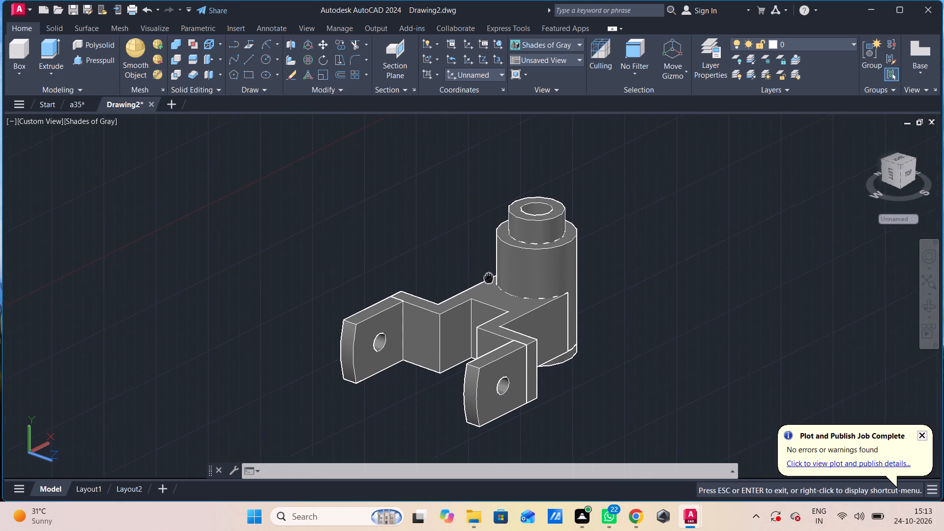
middle_drag(485, 265, 485, 264)
shift+middle_drag(479, 256, 483, 262)
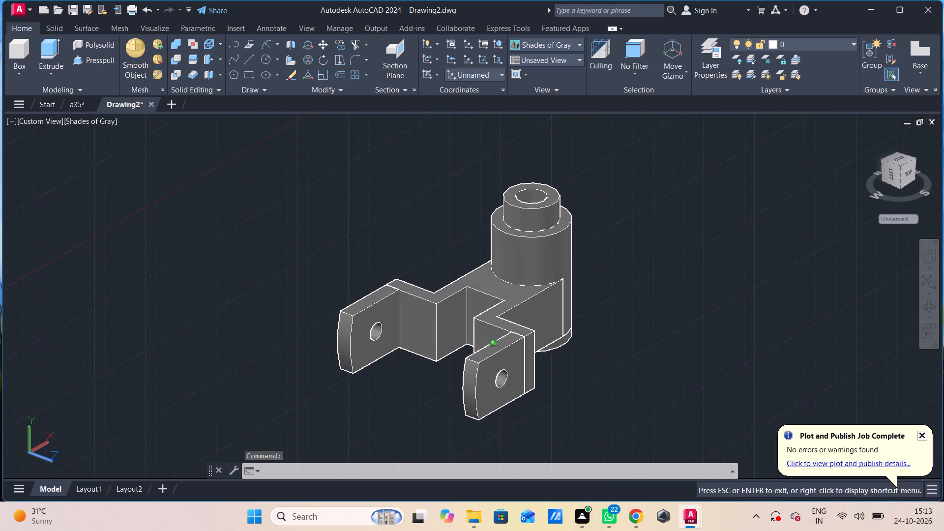
shift+middle_drag(483, 262, 484, 297)
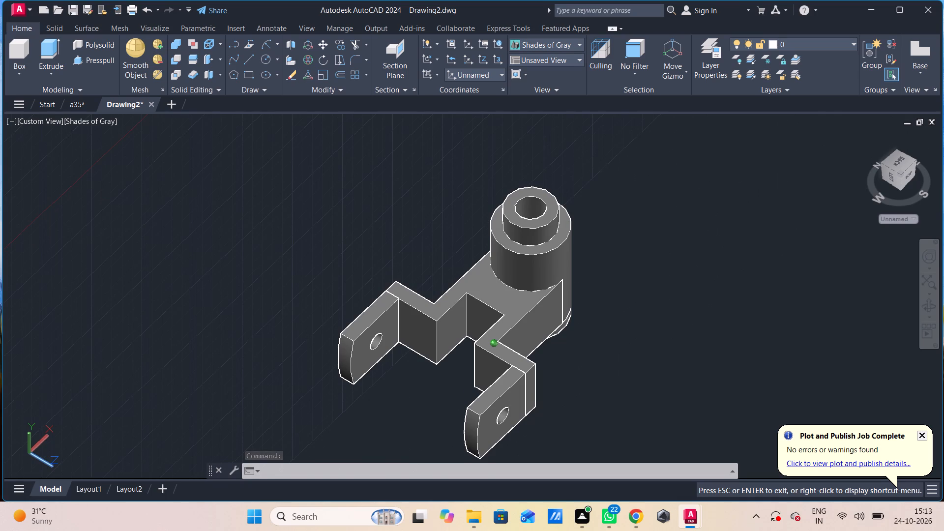
shift+middle_drag(484, 297, 448, 289)
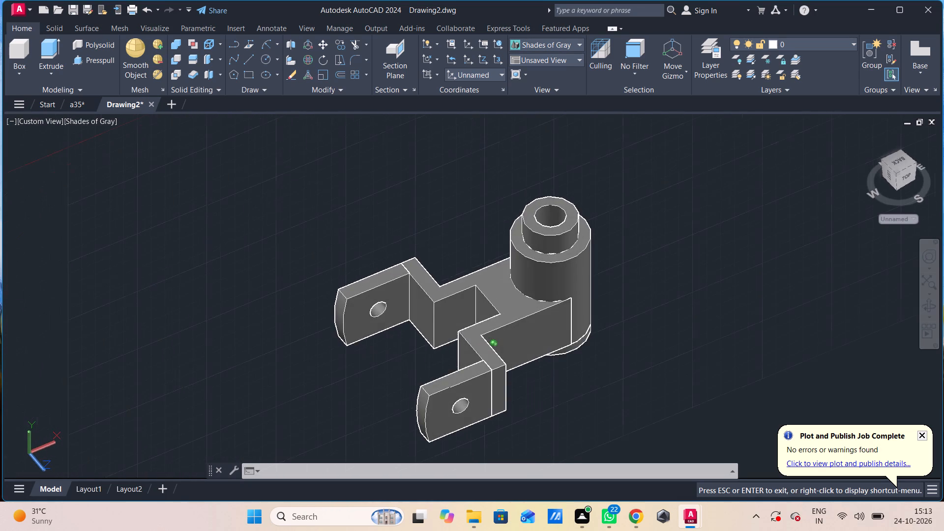
shift+middle_drag(448, 289, 436, 301)
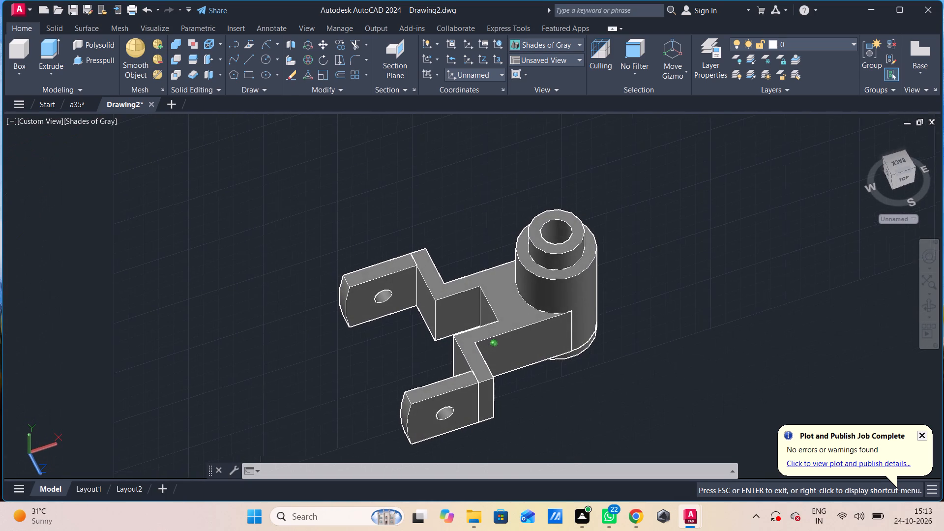
shift+middle_drag(436, 301, 432, 288)
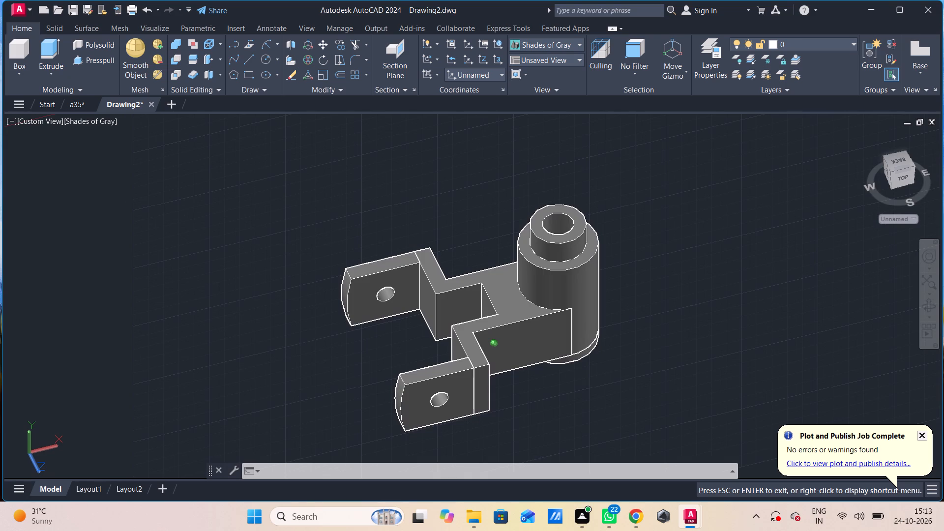
shift+middle_drag(432, 288, 432, 306)
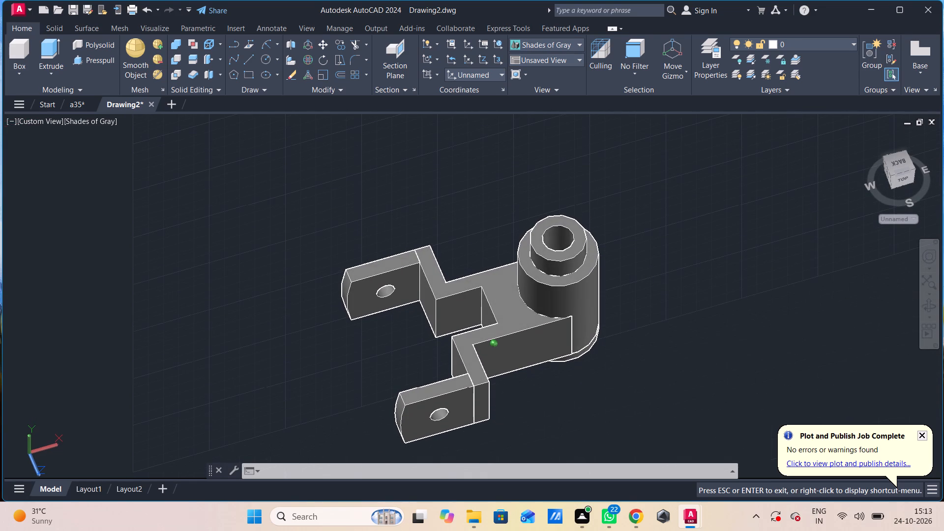
shift+middle_drag(432, 306, 433, 307)
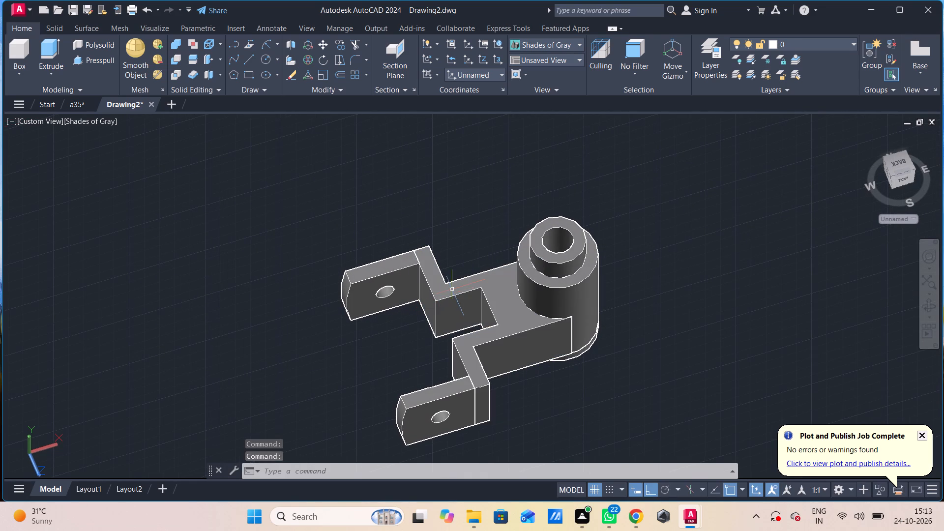
middle_drag(455, 286, 456, 247)
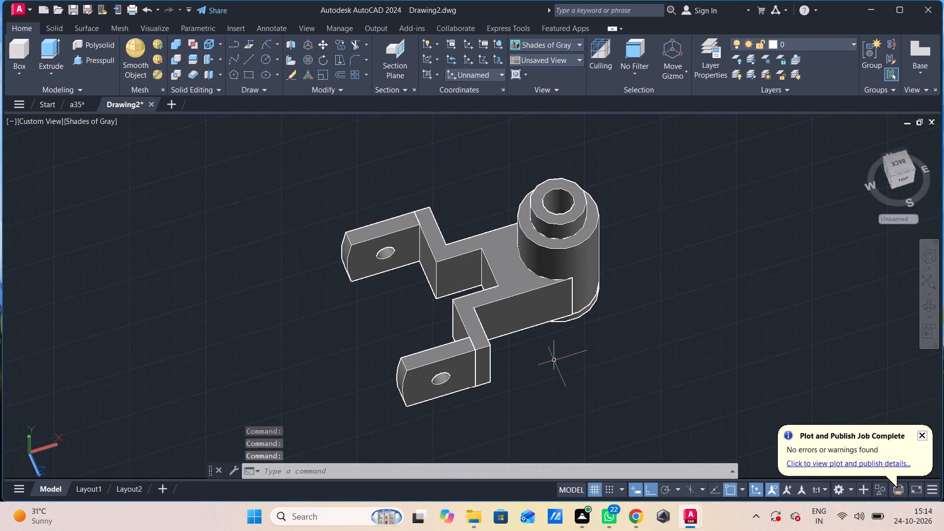
Union the tube, the arms and both holed plates into a single solid.
key(u)
text(ni)
key(space)
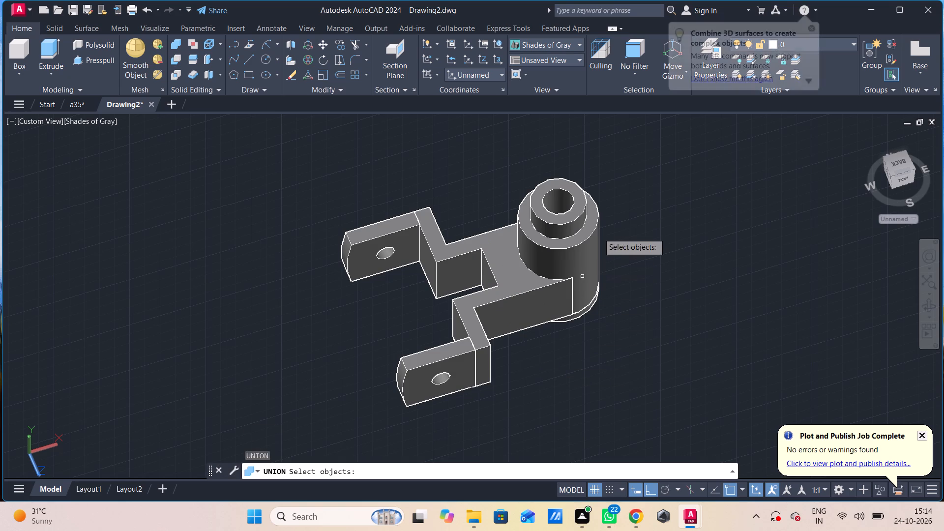
drag(627, 156, 627, 170)
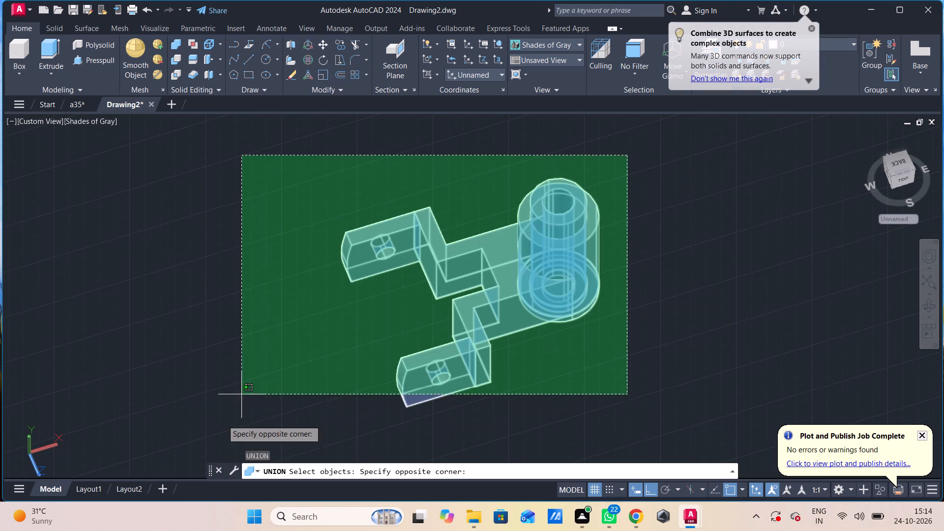
click(234, 436)
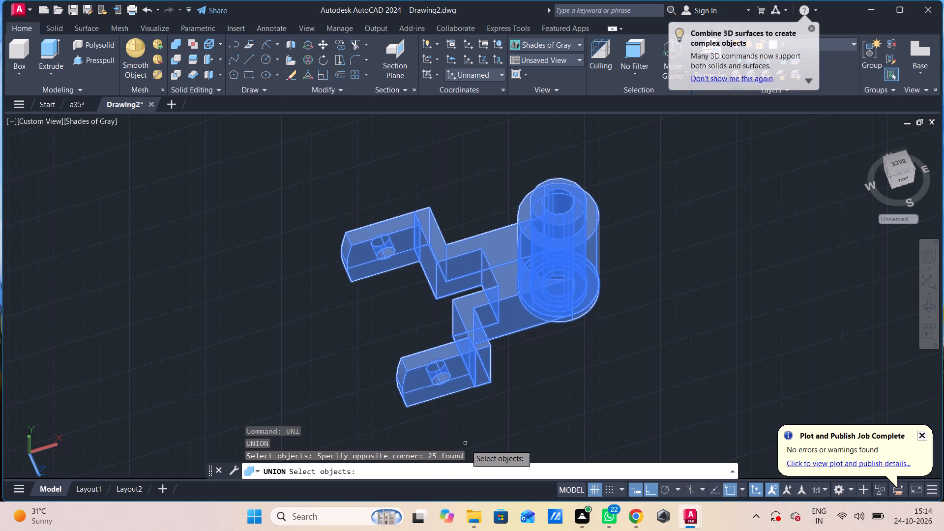
key(Return)
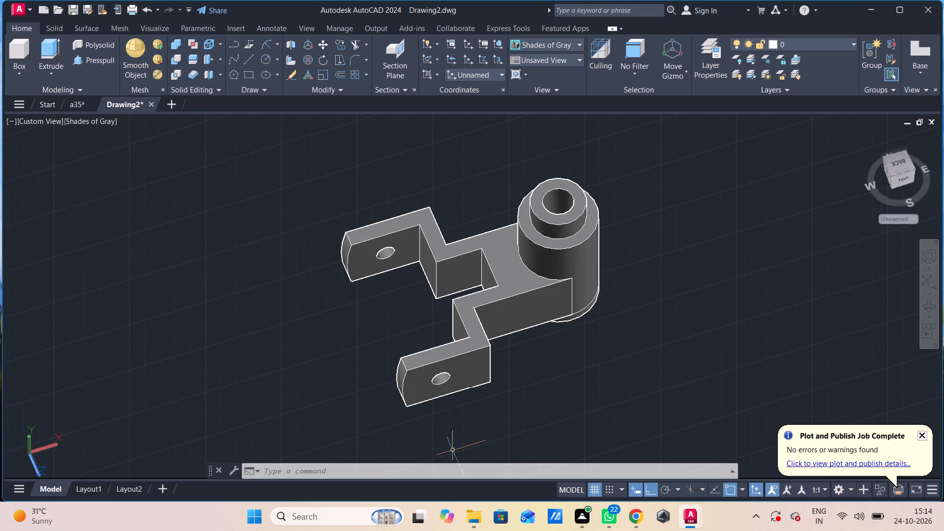
Check the distance from the inner rear corner of the slot between the arms to the tube's centre using an aligned dimension.
text(dal)
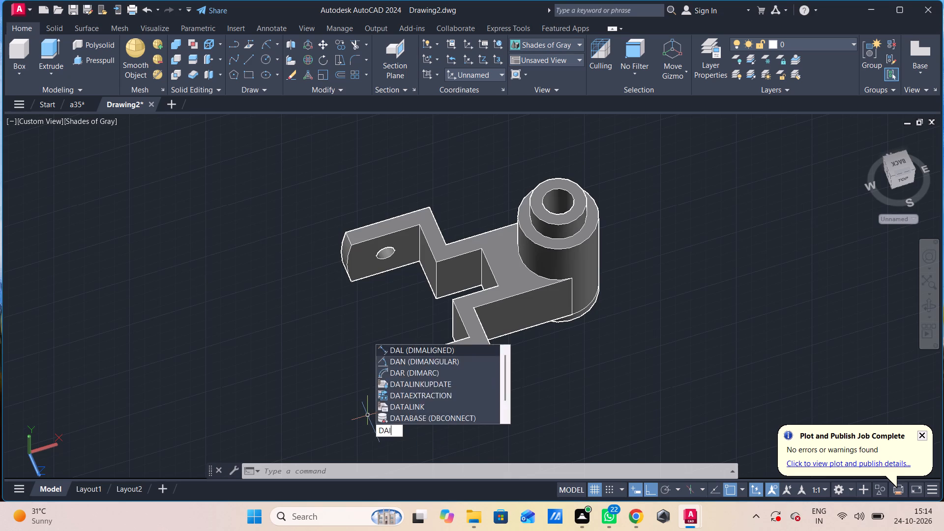
key(space)
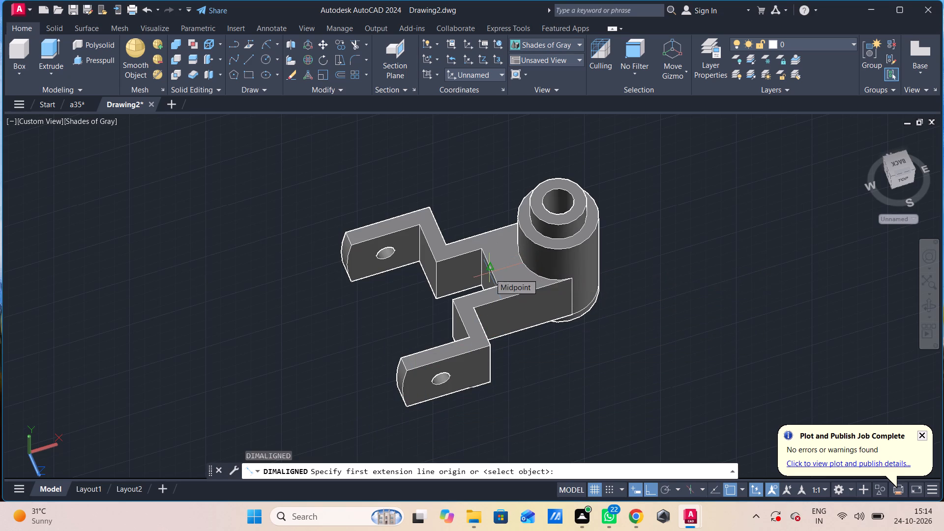
scroll(490, 273, up, 4)
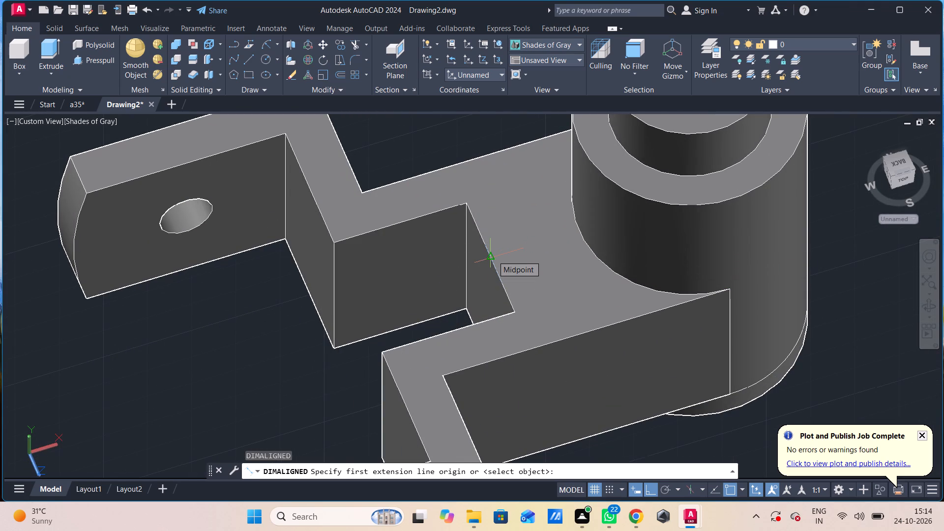
click(493, 256)
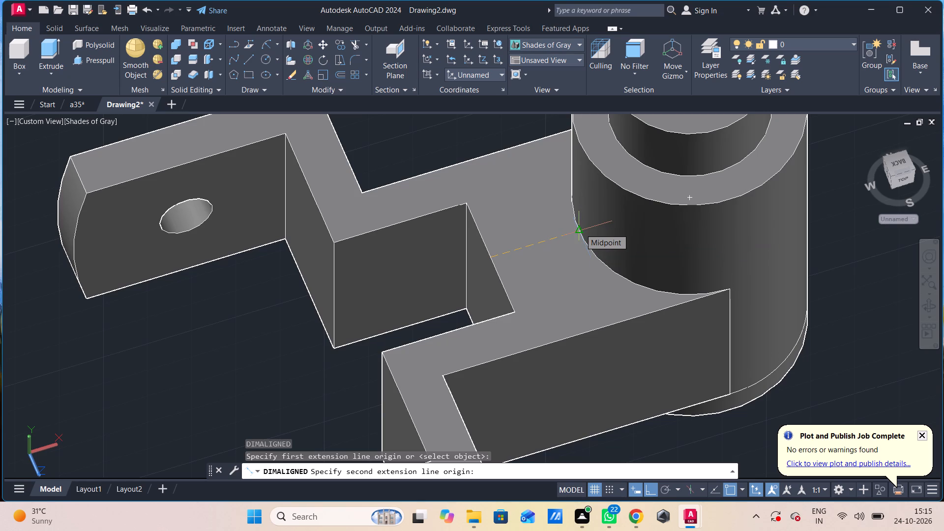
key(Escape)
key(space)
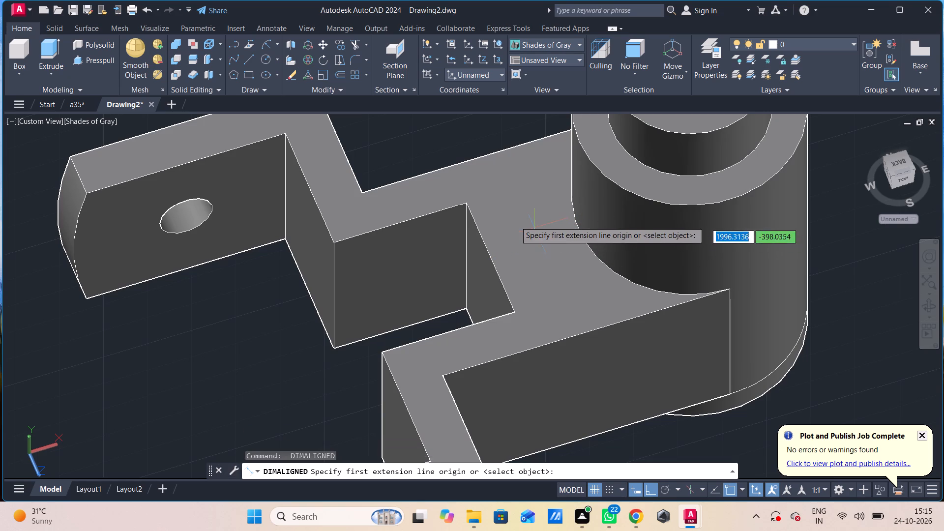
click(468, 206)
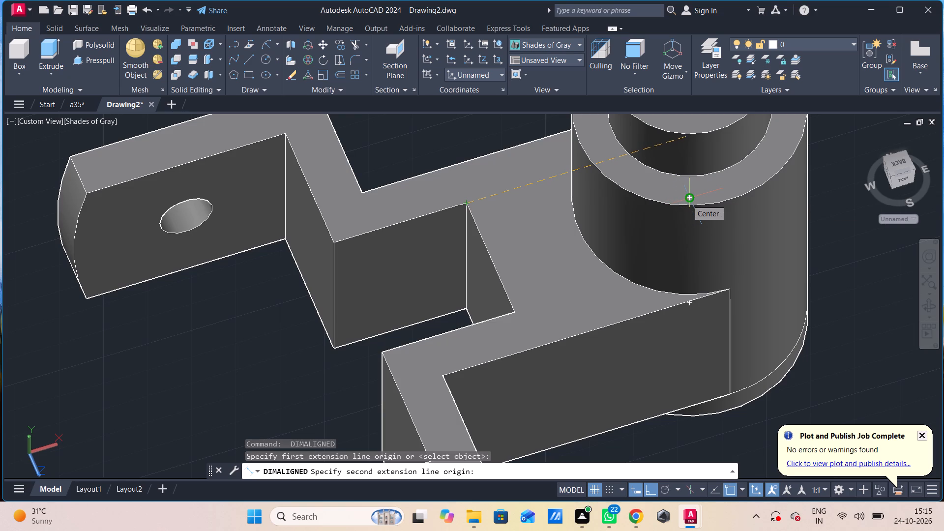
click(687, 200)
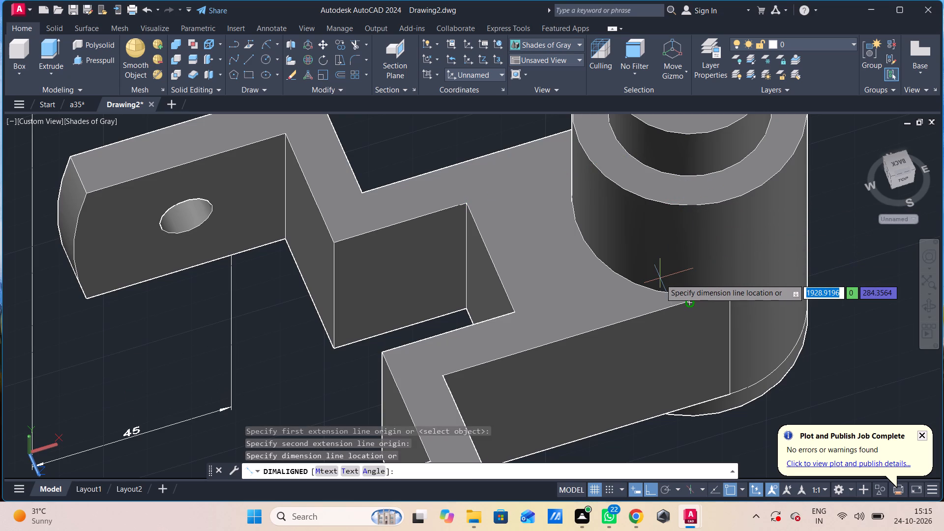
key(Escape)
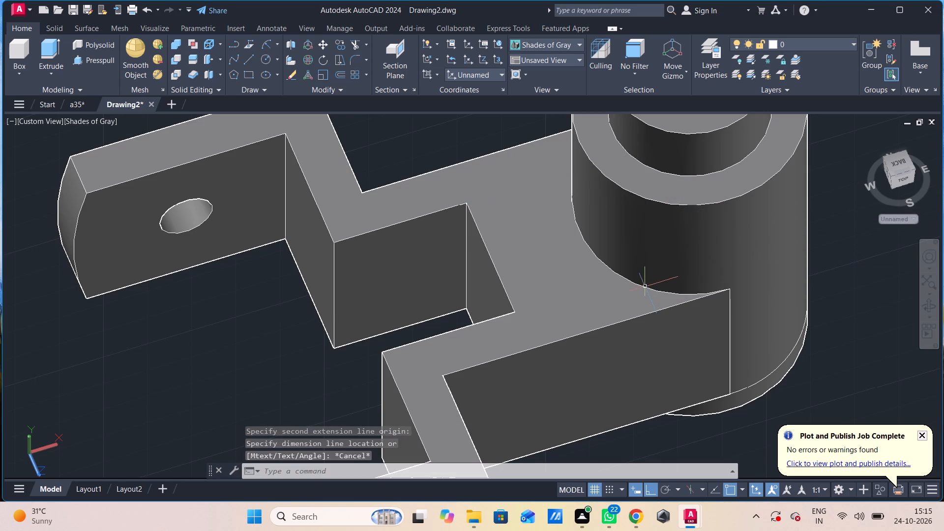
Save the drawing as a36 in the CAD folder.
scroll(599, 286, down, 2)
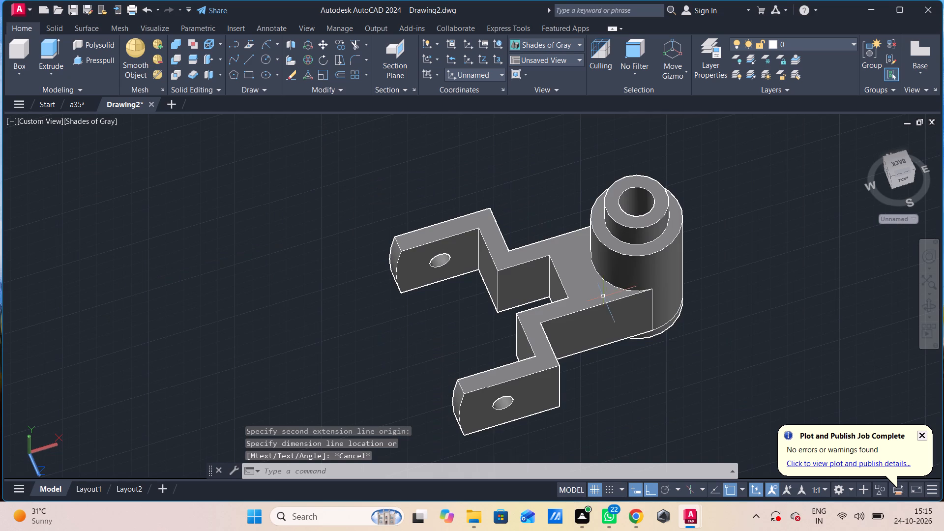
scroll(603, 297, down, 1)
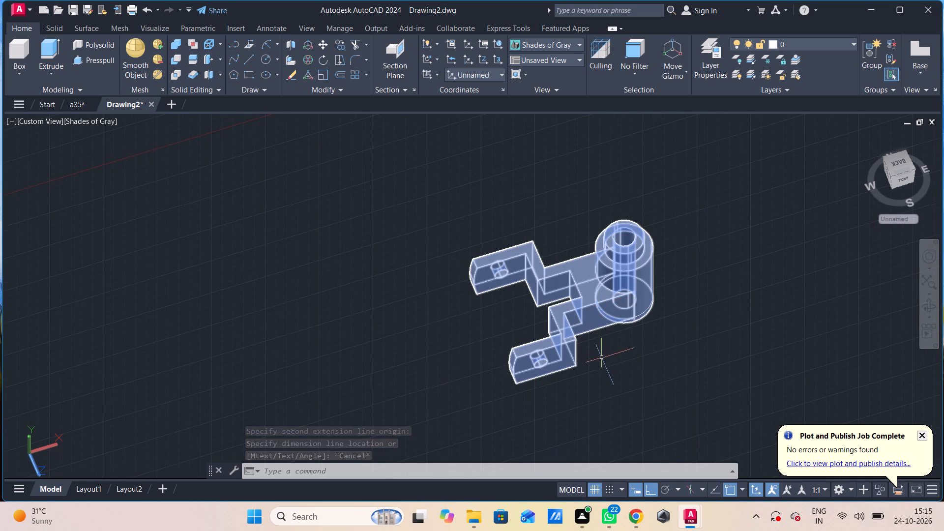
key(ctrl+s)
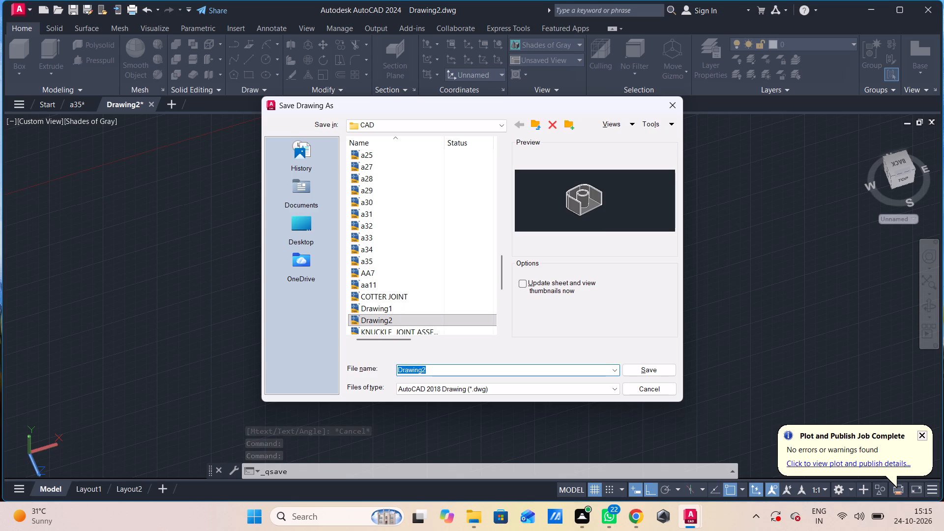
key(a)
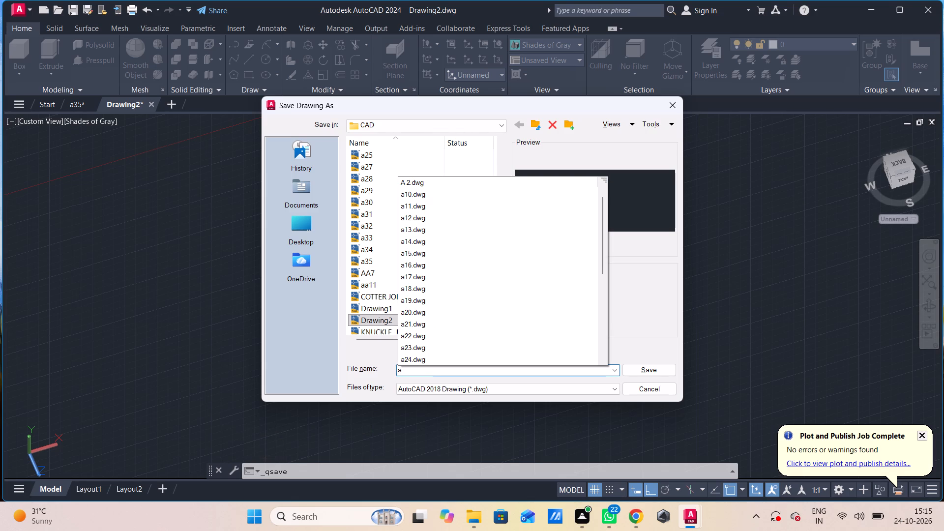
text(36)
key(Return)
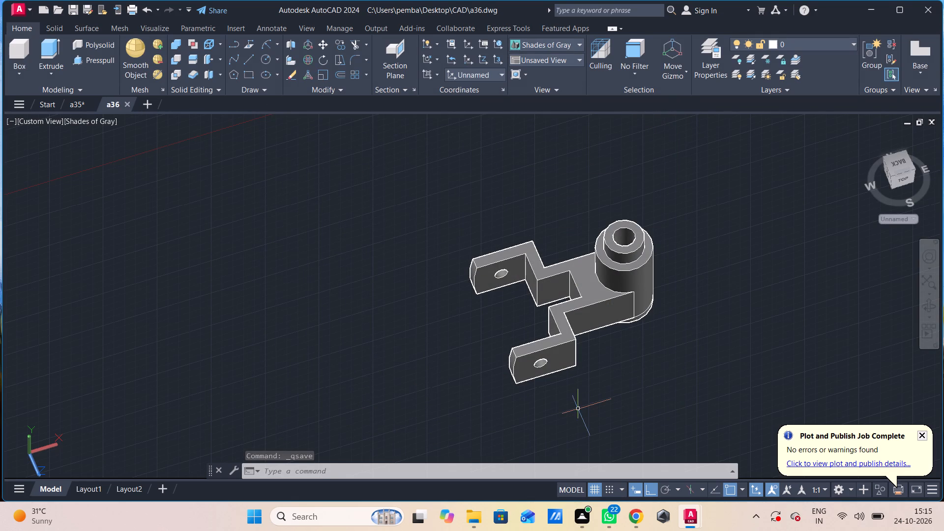
Set up a centred plot with the AutoCAD PDF (High Quality Print).pc3 plotter and a window plot area around the whole bracket.
key(ctrl+p)
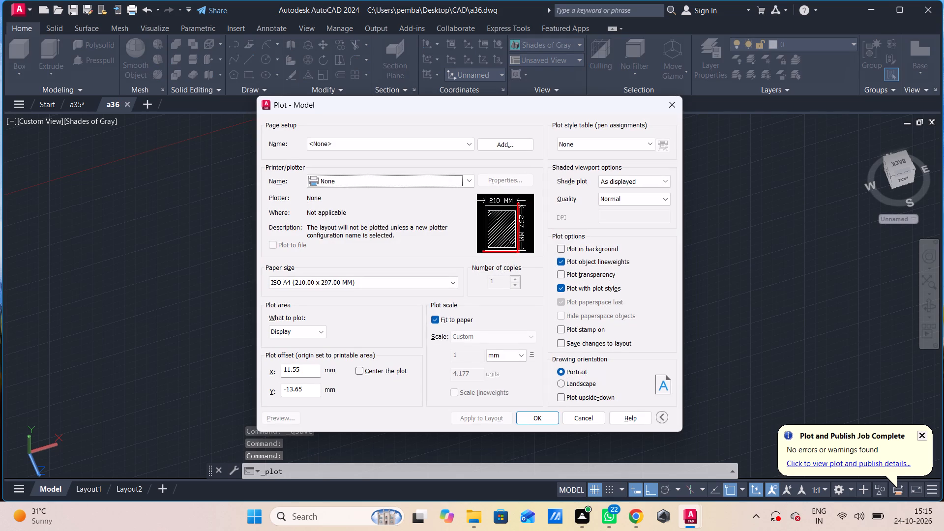
click(408, 181)
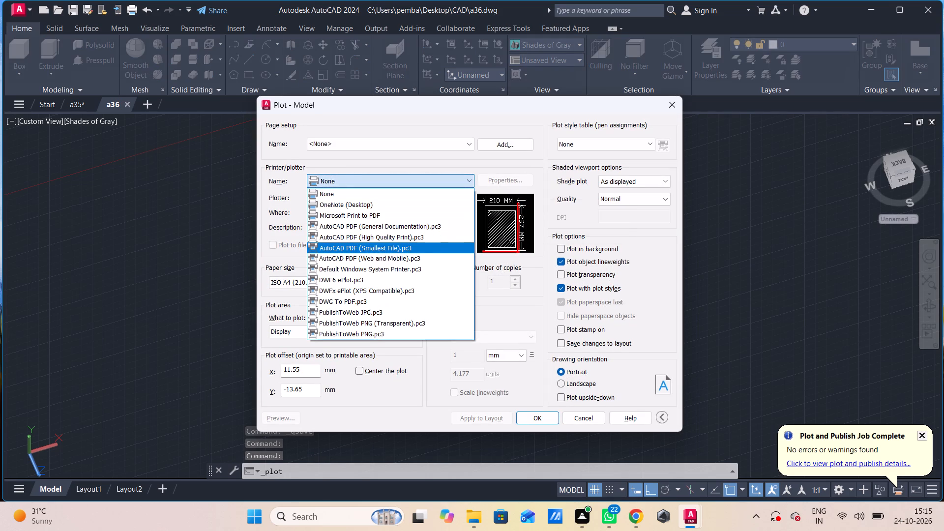
click(394, 236)
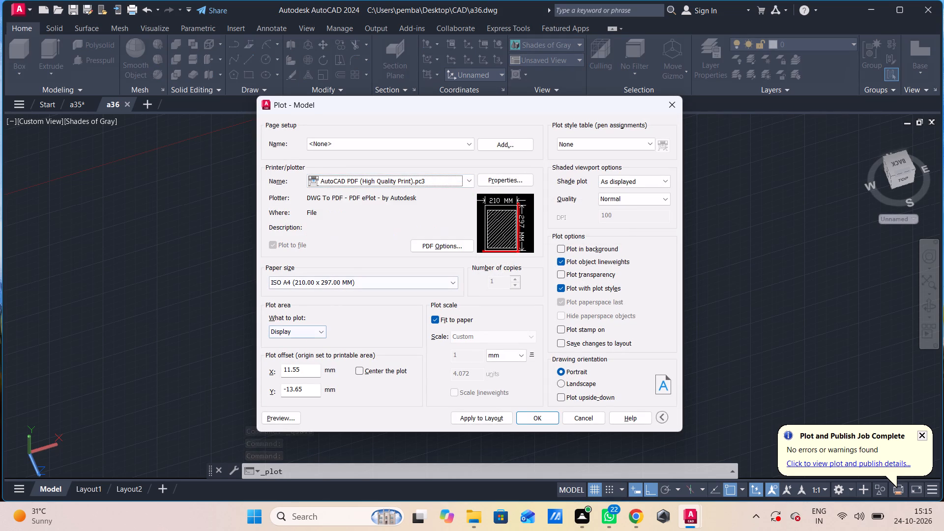
click(358, 369)
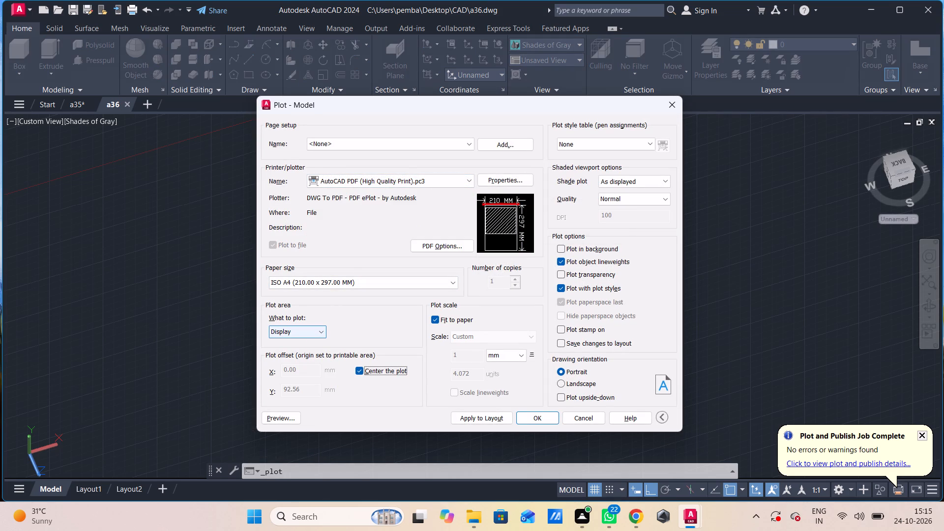
click(307, 328)
click(308, 363)
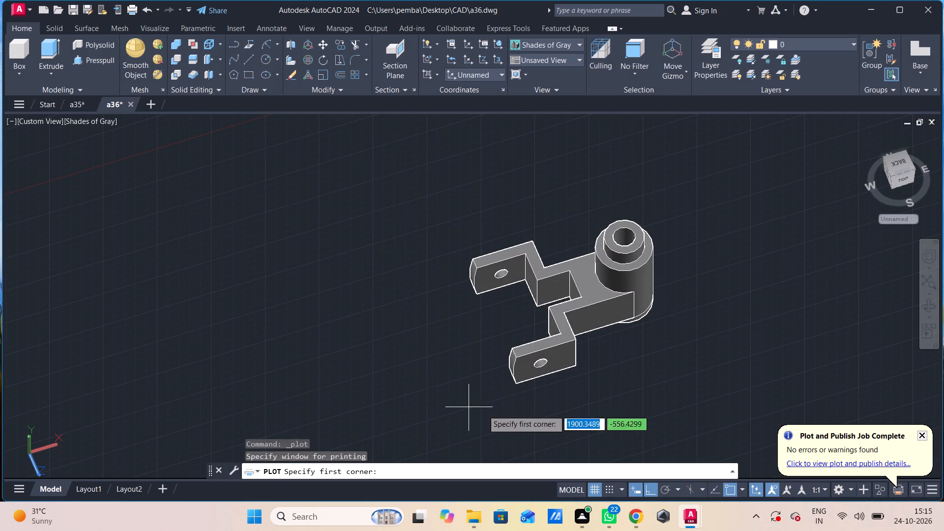
click(705, 178)
click(424, 409)
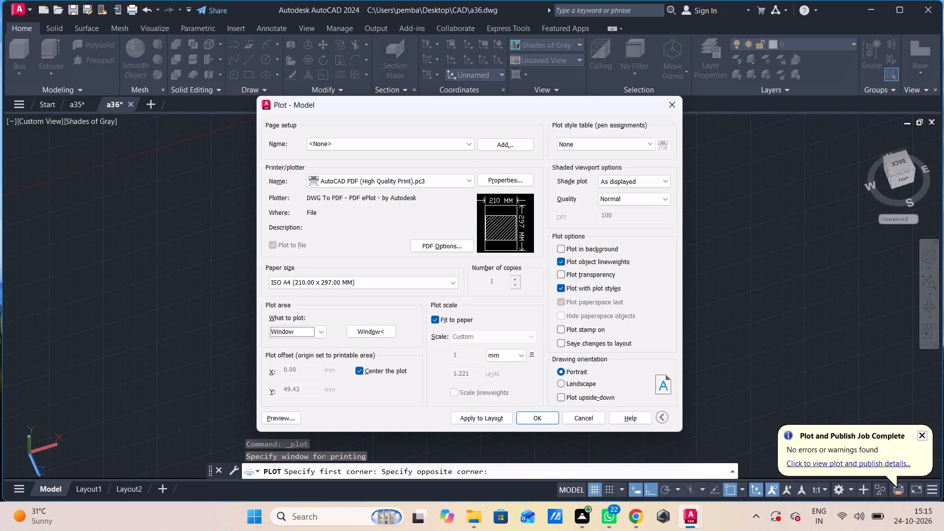
Preview the plot, save it as a36-Model.pdf in the CAD folder, and return to the AutoCAD drawing.
drag(272, 416, 282, 417)
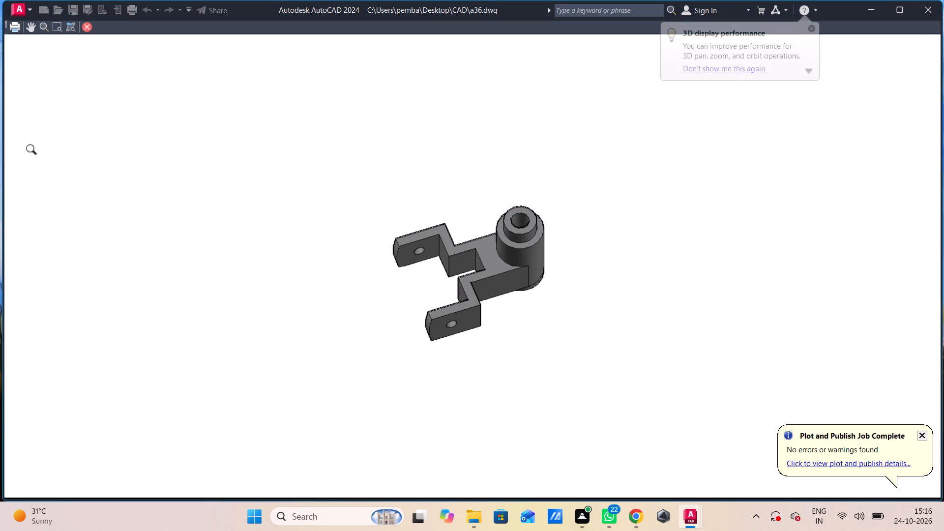
click(12, 24)
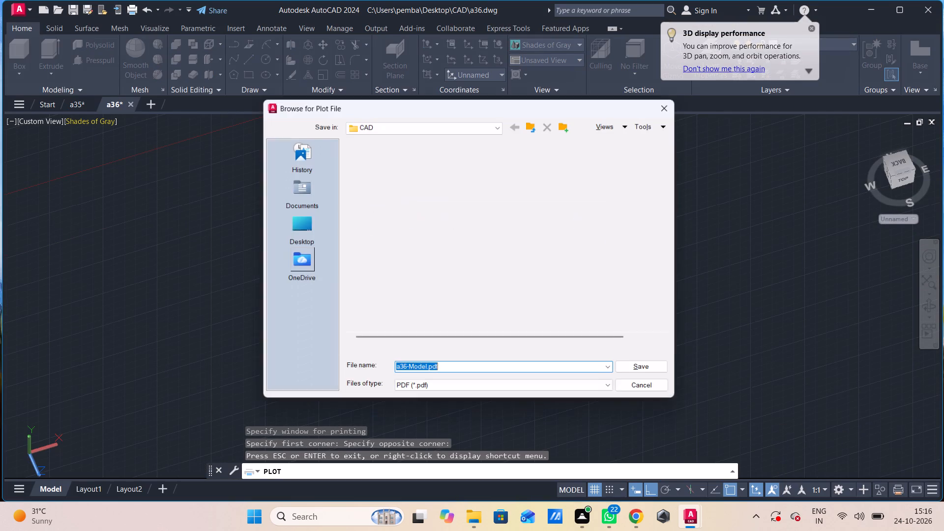
click(661, 370)
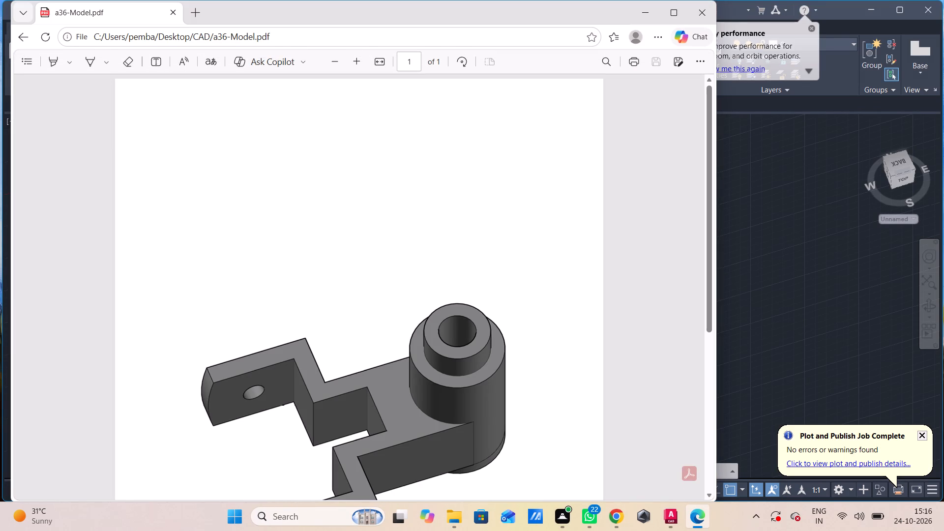
click(785, 143)
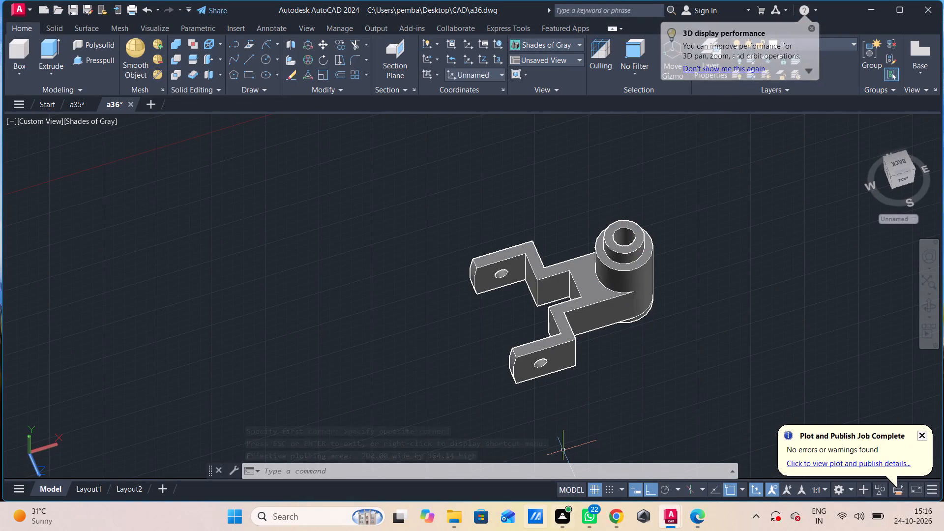
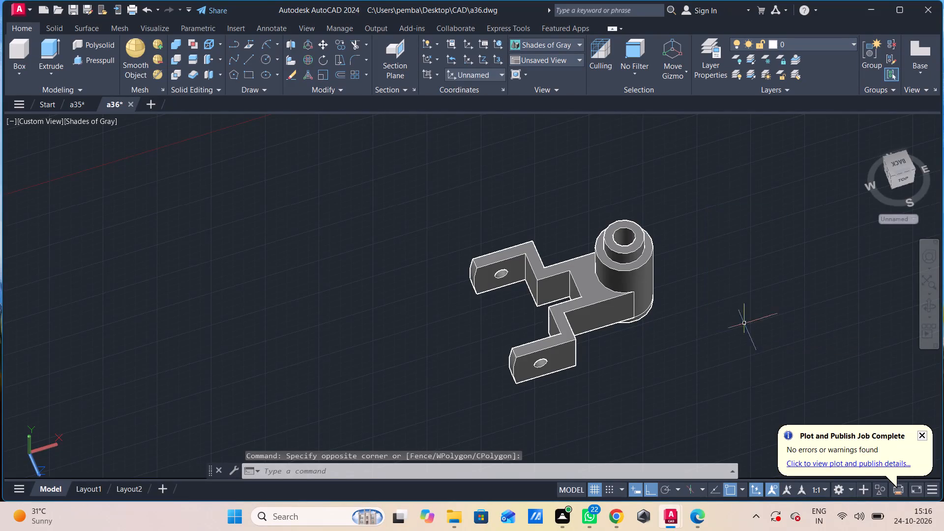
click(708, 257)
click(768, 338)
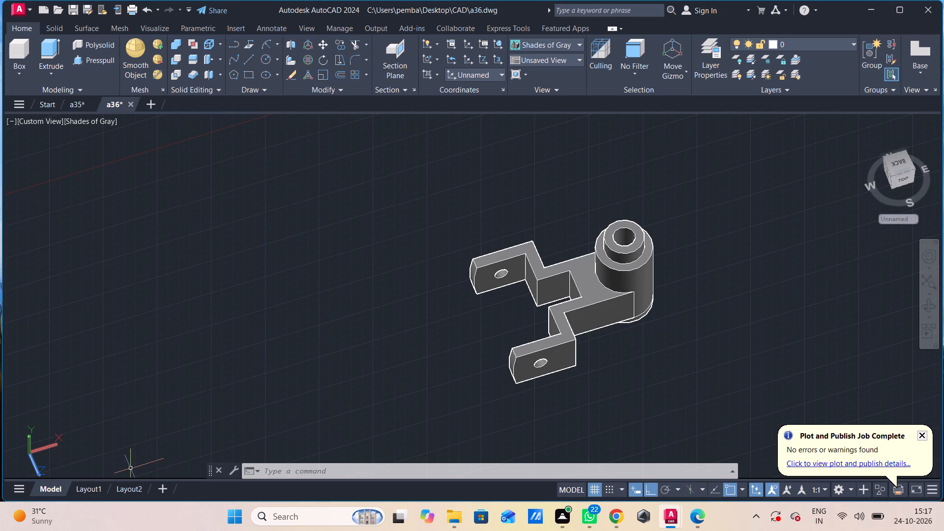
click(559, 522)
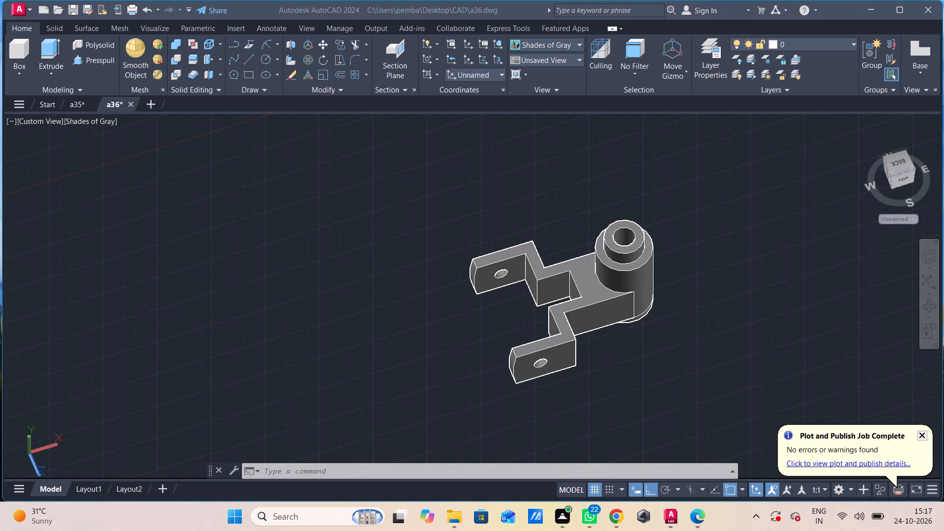